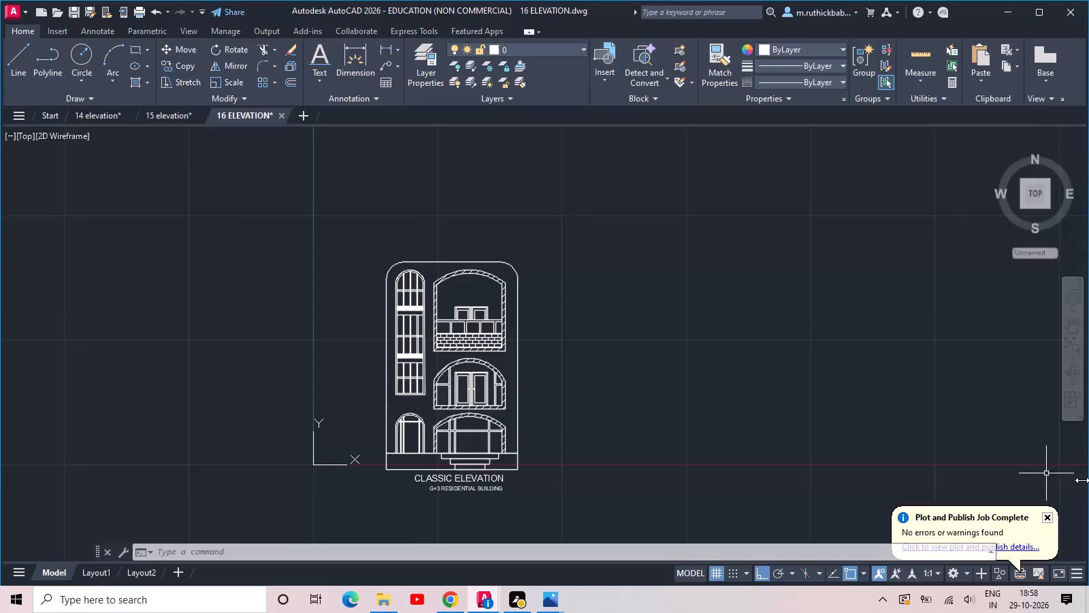
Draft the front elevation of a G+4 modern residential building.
Start a new drawing and save it as 17 ELEVATION.
left_click(1045, 521)
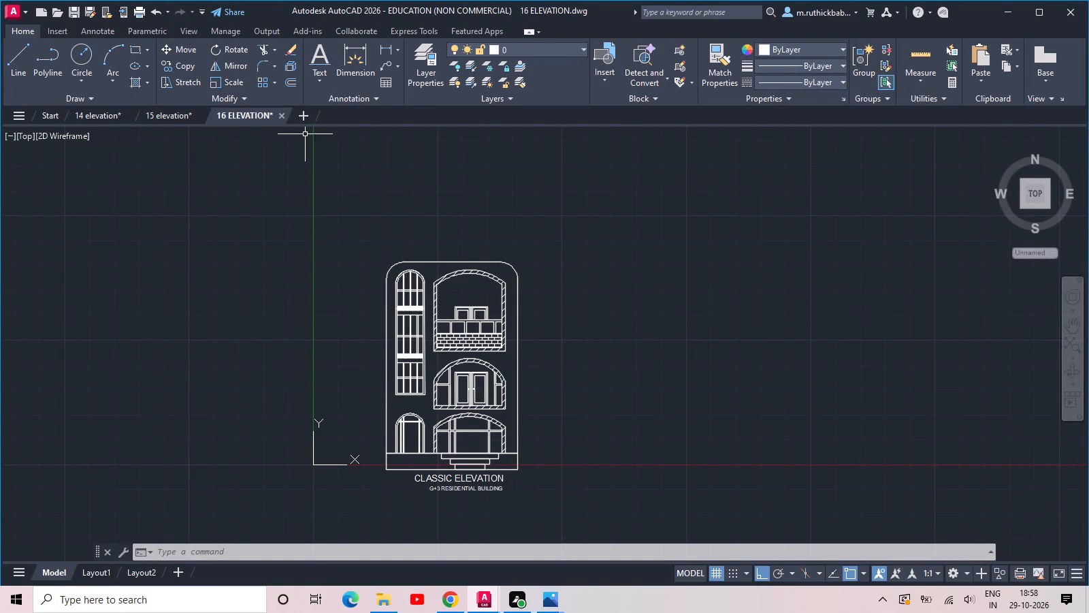
left_click(302, 118)
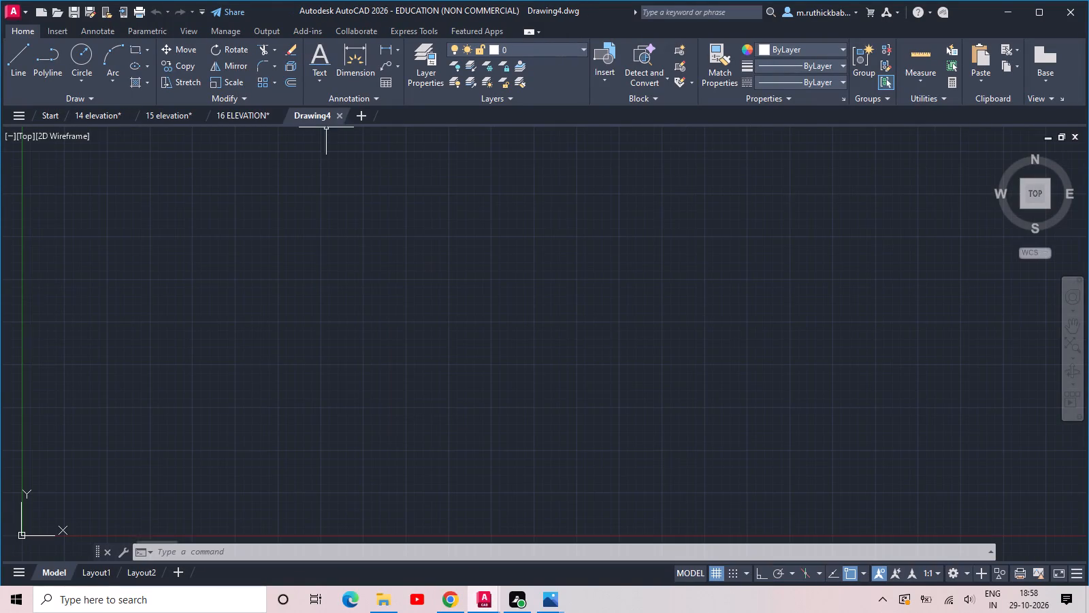
key("ctrl+s")
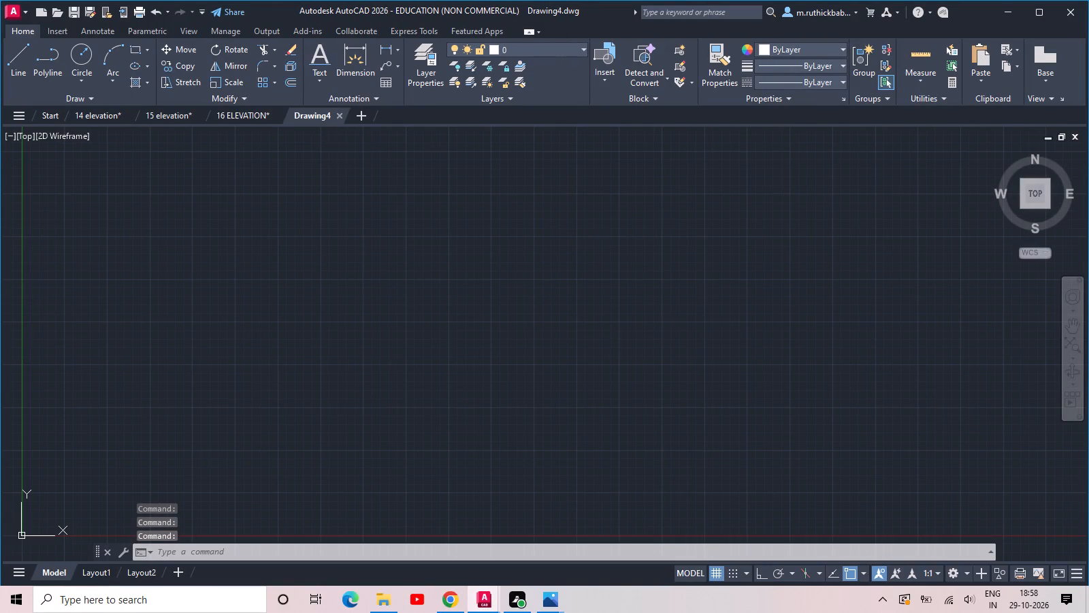
key("1")
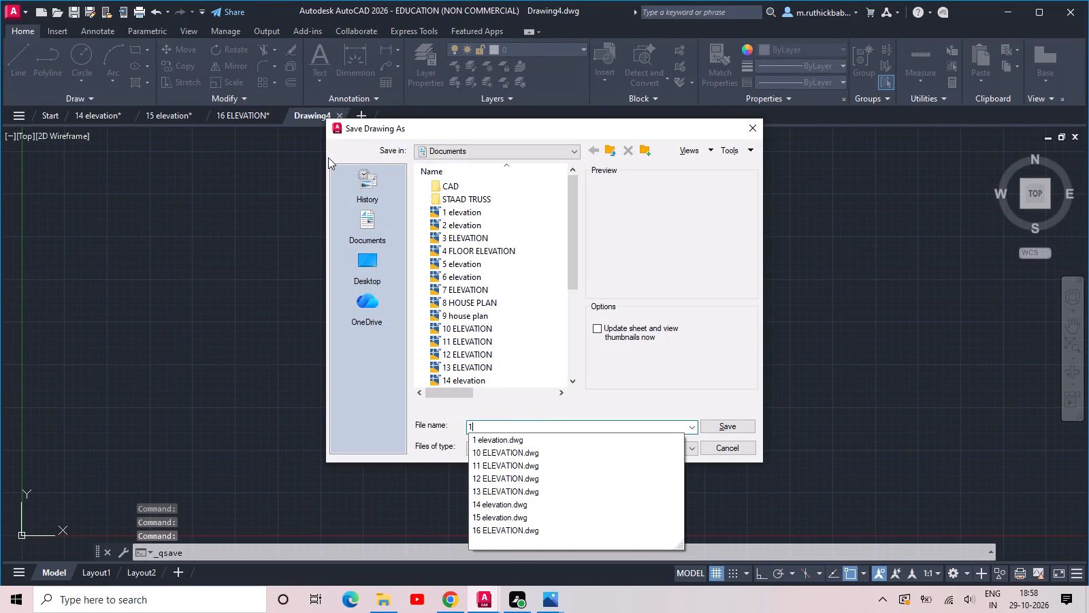
key("6")
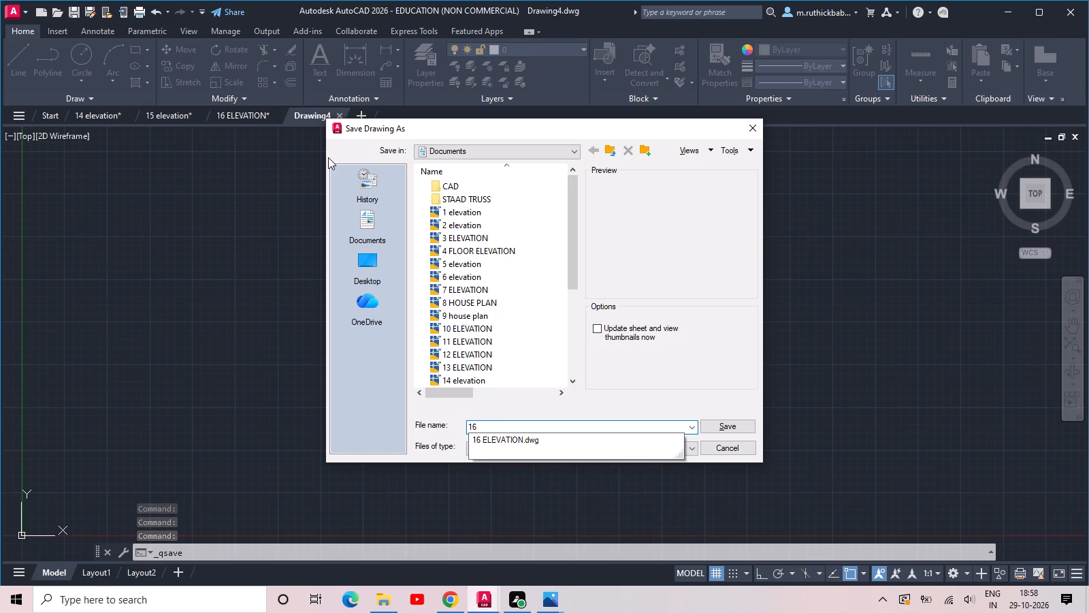
key("BackSpace")
type("7 ELEVATION")
key("Return")
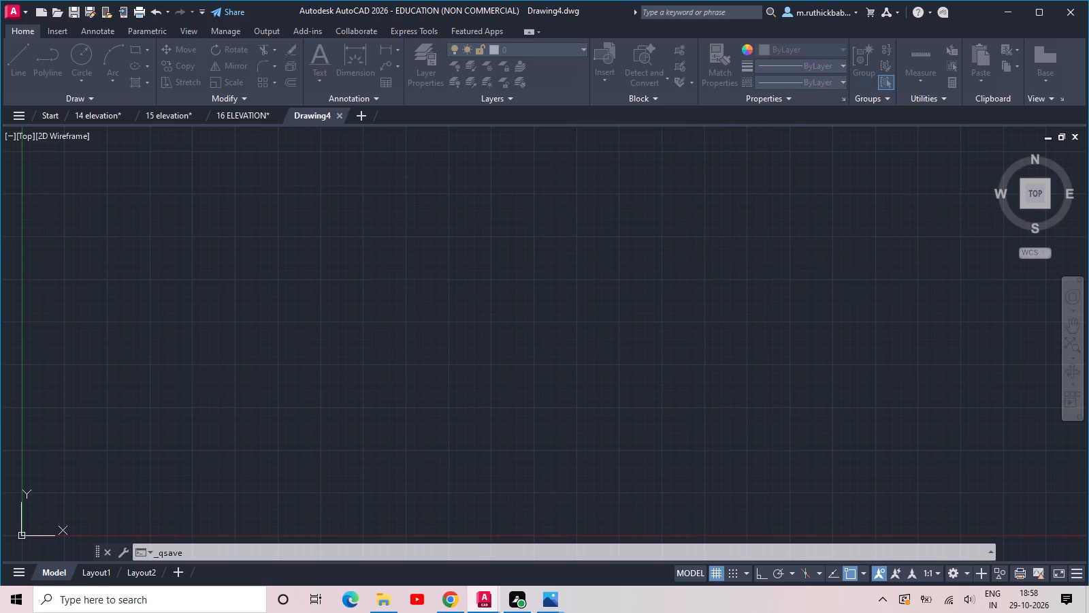
Configure the drawing units to the Engineering length type with 0'-0" precision.
scroll(328, 157, "down", 1)
middle_click_drag(322, 192, 276, 296)
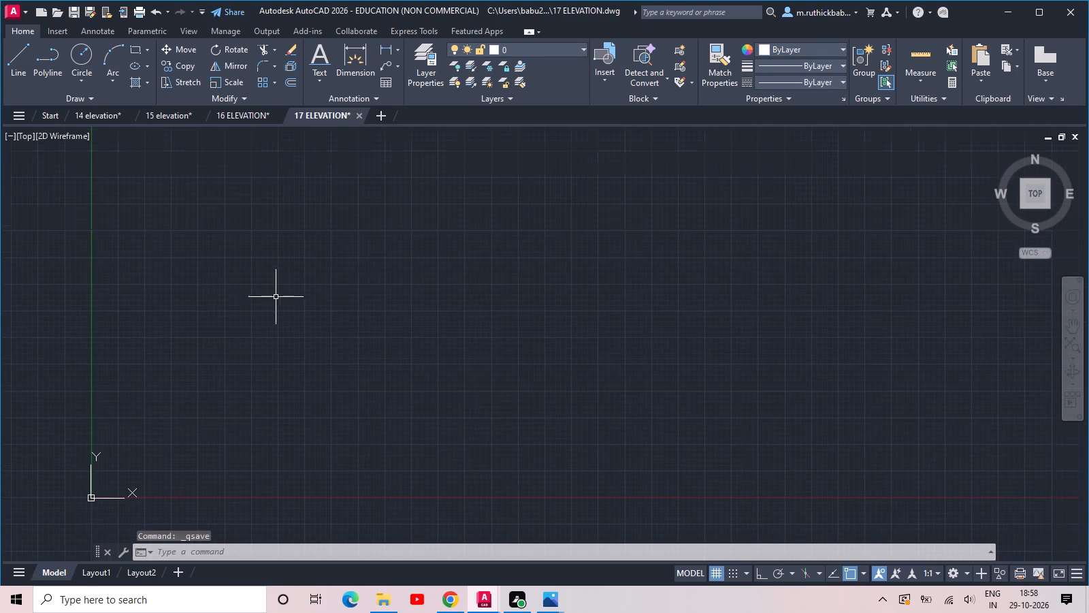
type("UN")
key("space")
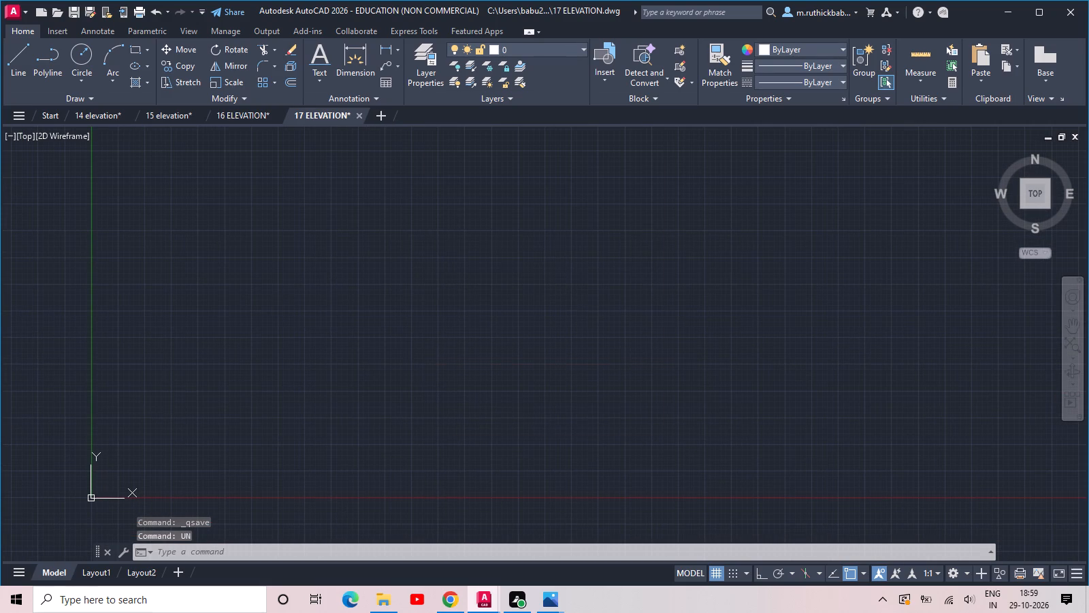
left_click(472, 200)
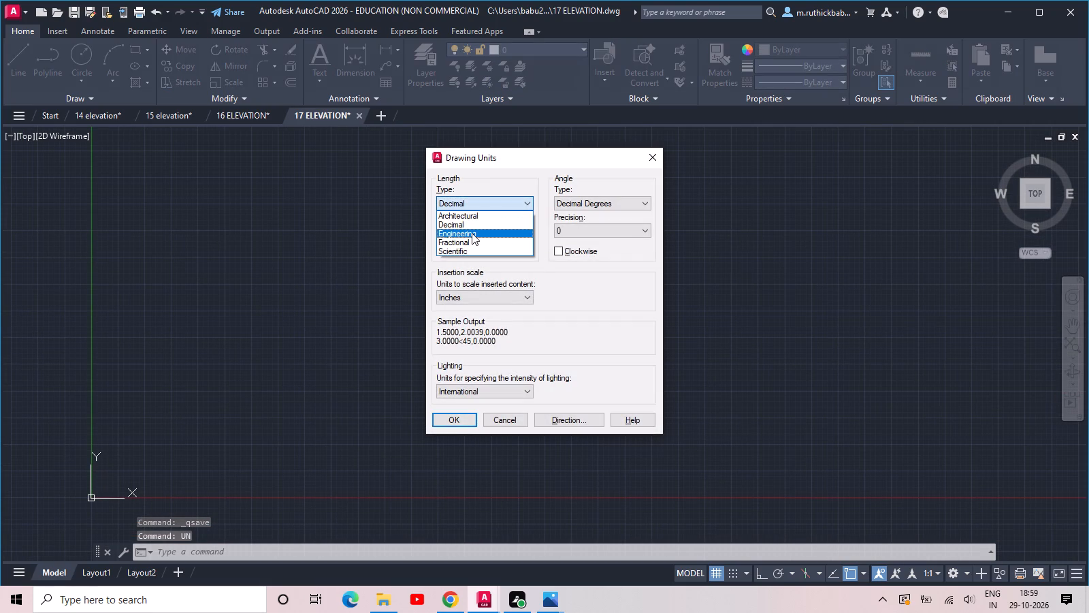
left_click(472, 233)
left_click(472, 227)
left_click(466, 240)
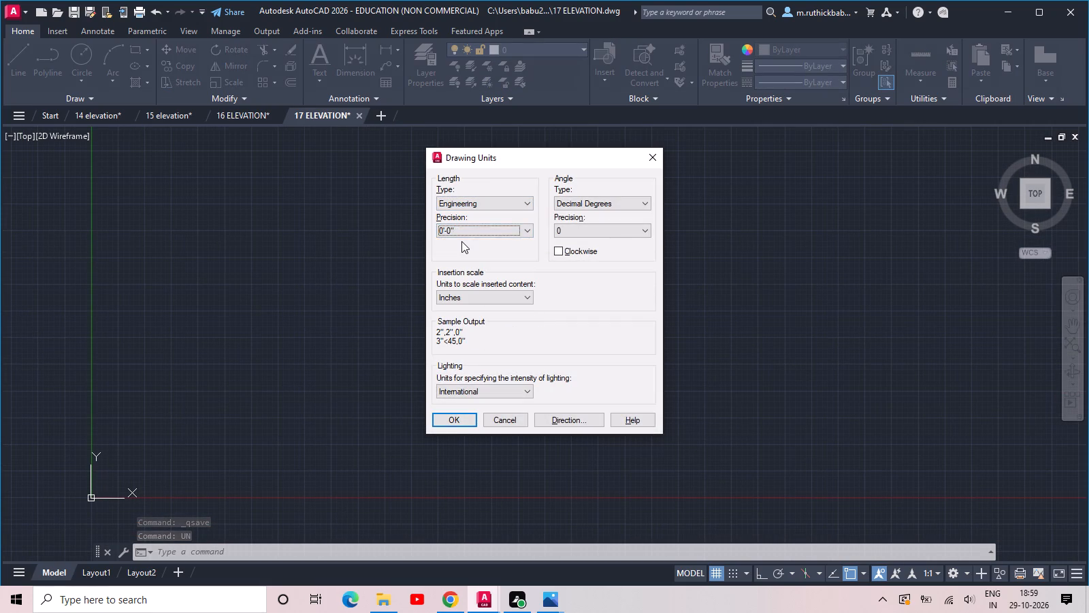
key("Return")
key("Return")
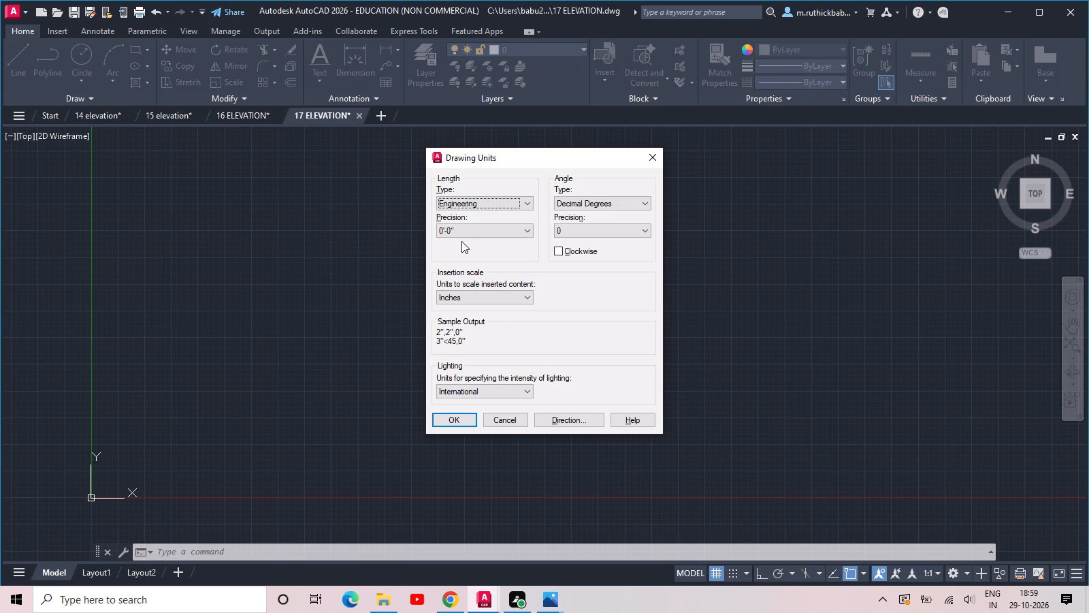
left_click(439, 415)
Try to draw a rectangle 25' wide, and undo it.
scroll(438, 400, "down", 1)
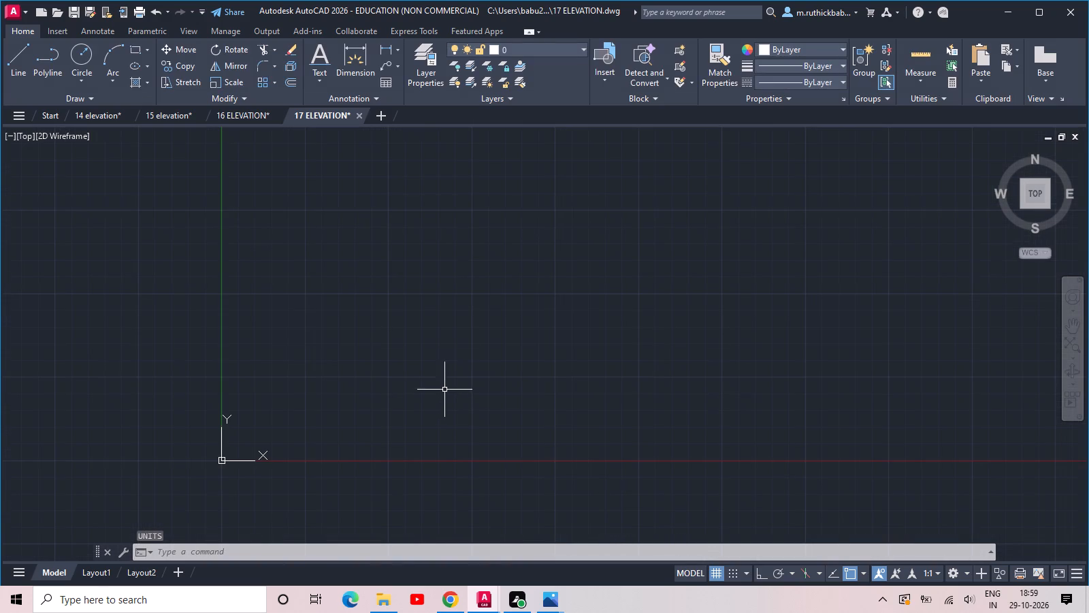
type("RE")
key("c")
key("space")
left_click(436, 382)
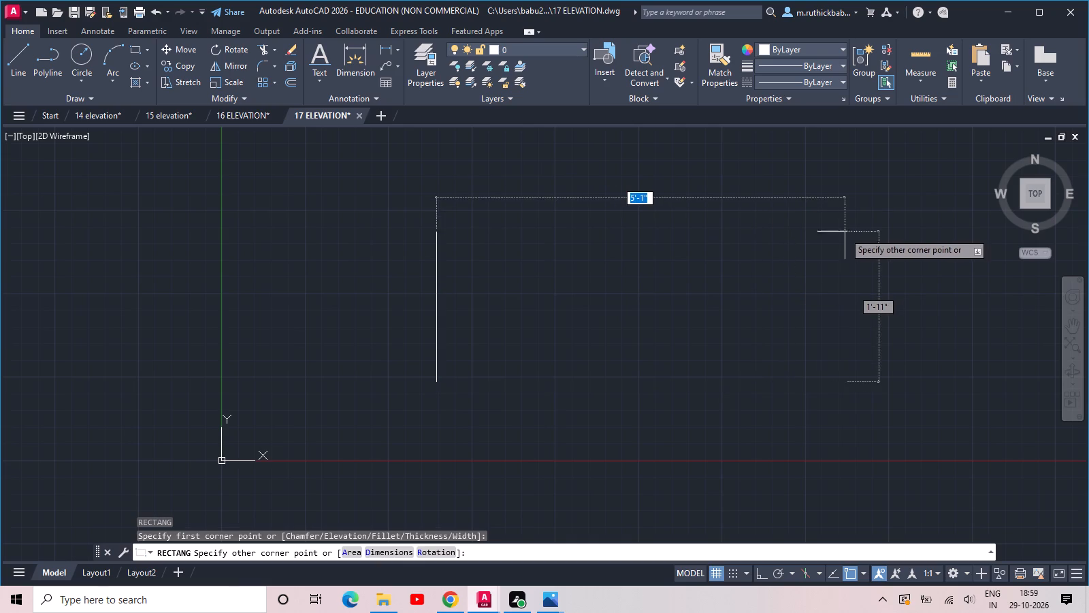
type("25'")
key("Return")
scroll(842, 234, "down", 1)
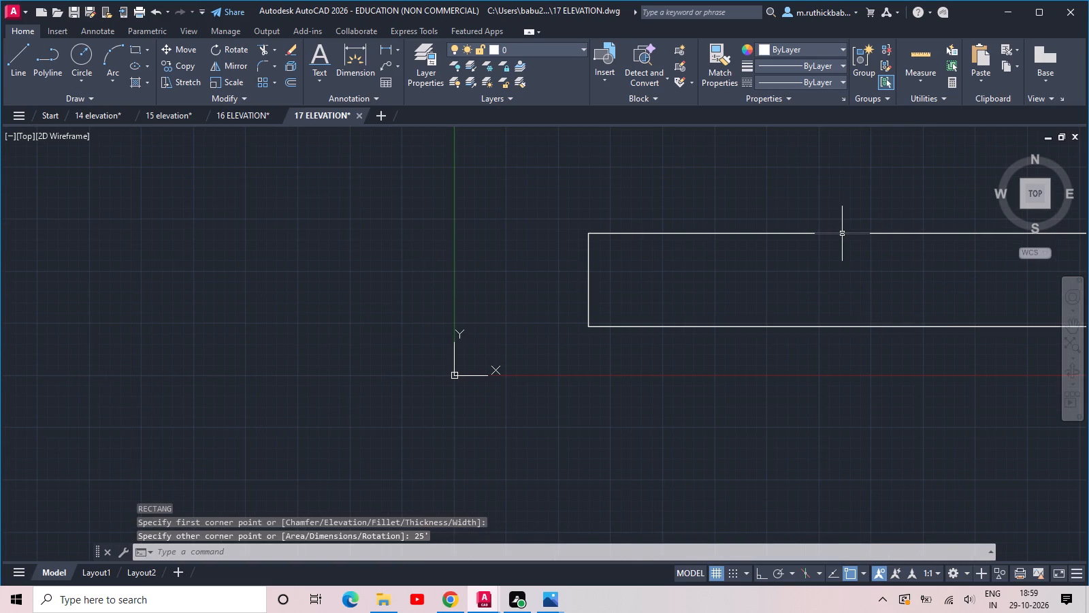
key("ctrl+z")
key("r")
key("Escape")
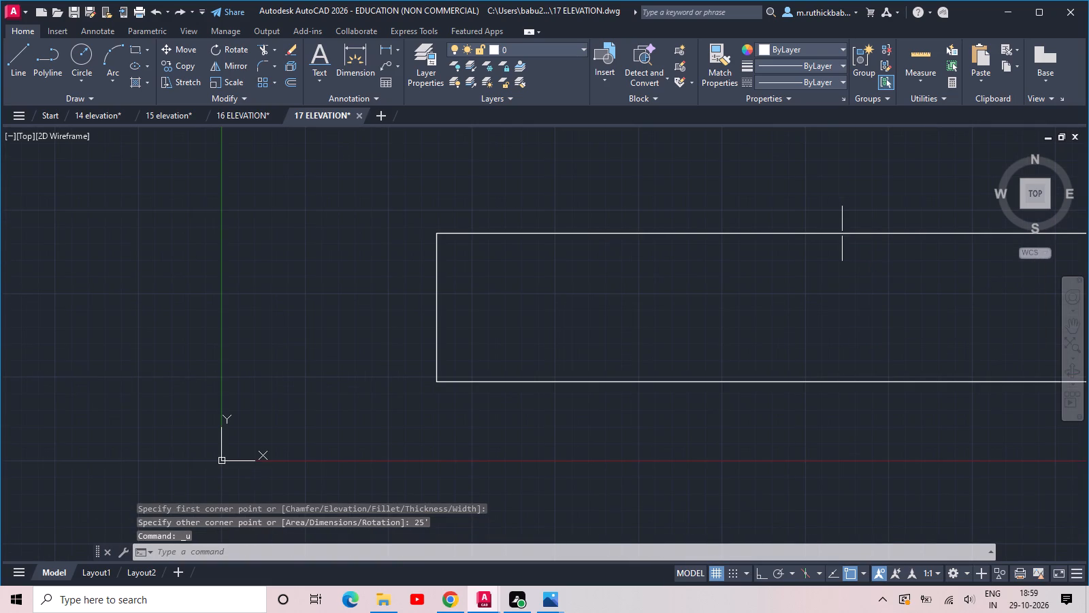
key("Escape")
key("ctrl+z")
Draw a rectangle 25' wide and 10' high near the origin.
type("REC")
key("space")
left_click_drag(662, 330, 663, 324)
middle_click_drag(827, 236, 825, 238)
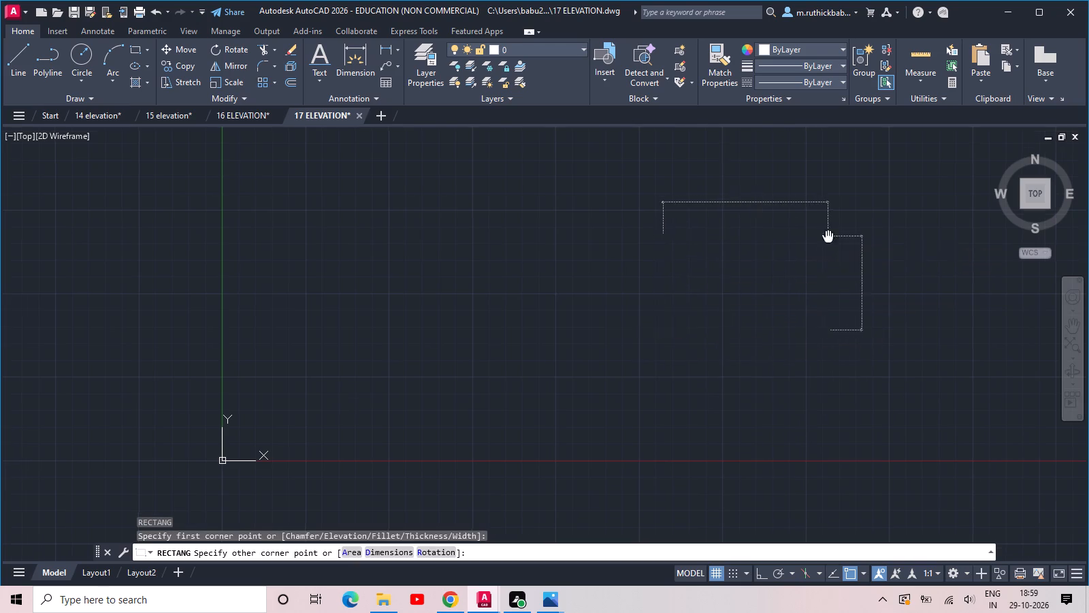
middle_click_drag(825, 238, 587, 311)
type("25")
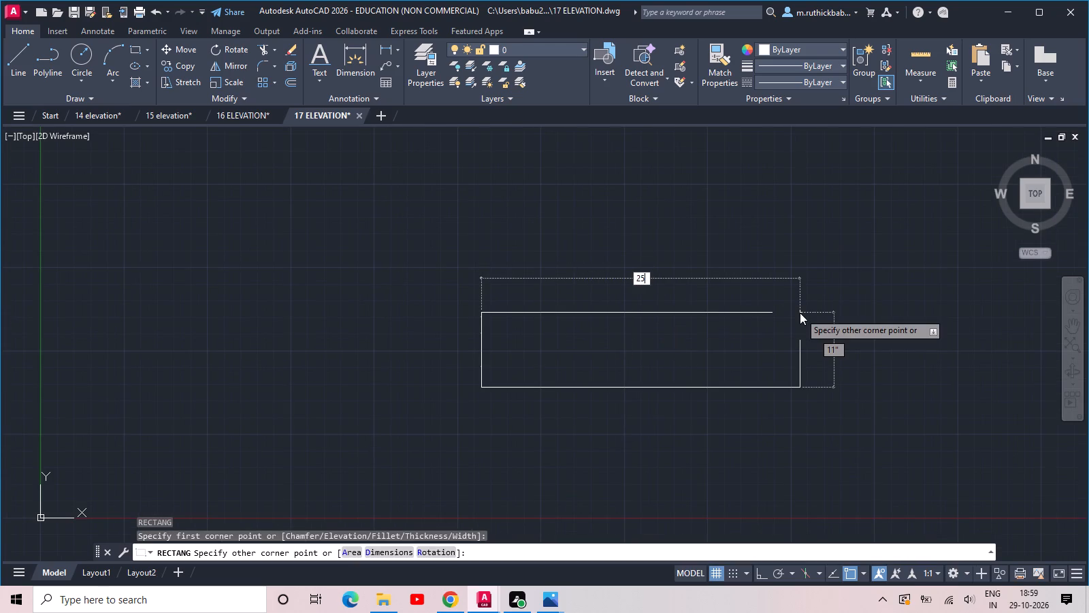
key("apostrophe")
key("Tab")
key("1")
type("0'")
key("Return")
Copy the rectangle upward as an array of 5 items stacked edge to edge, with Ortho on.
scroll(800, 313, "down", 5)
middle_click_drag(818, 285, 618, 328)
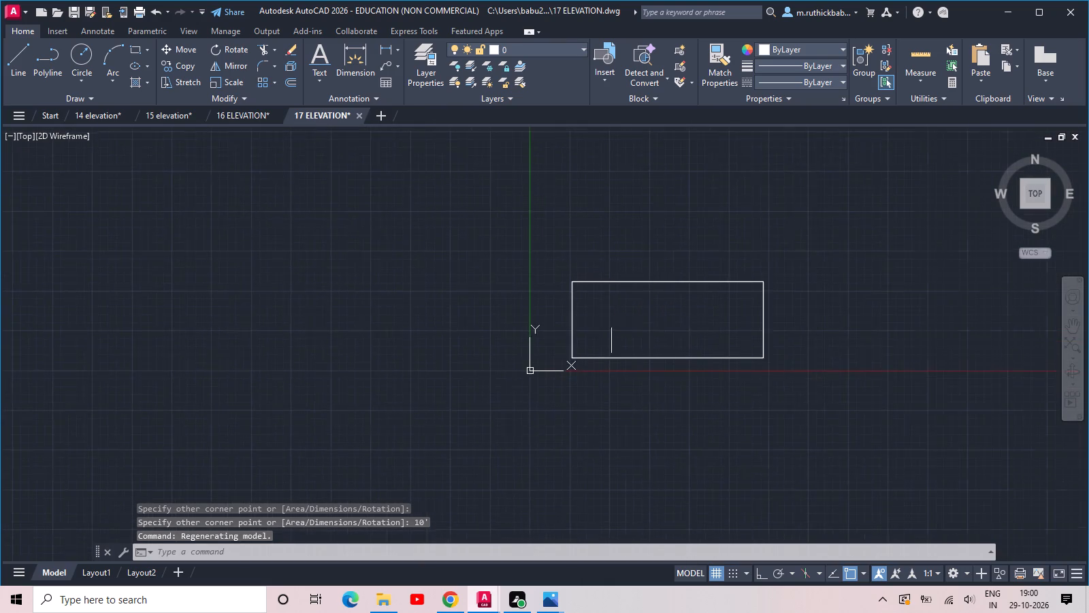
scroll(690, 322, "up", 1)
left_click_drag(840, 397, 835, 391)
left_click(721, 311)
type("CO")
key("space")
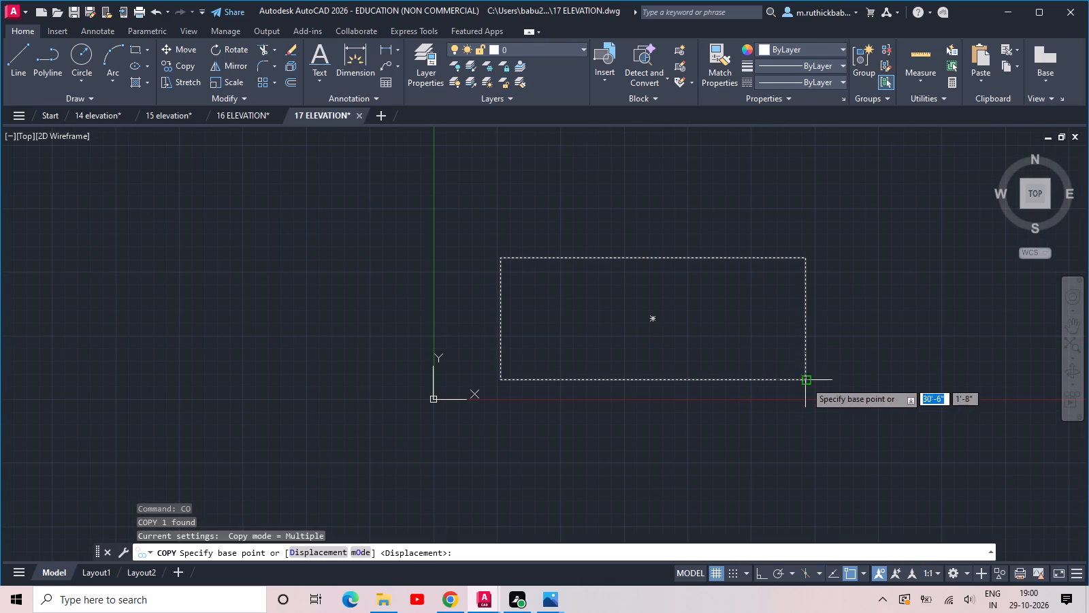
left_click(805, 381)
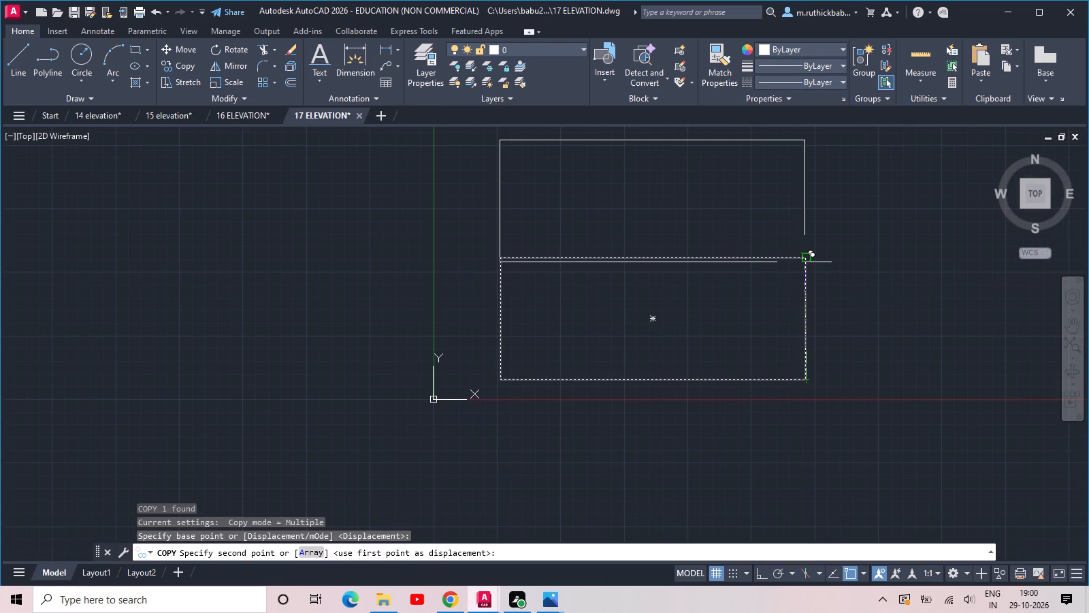
type("ARR")
key("space")
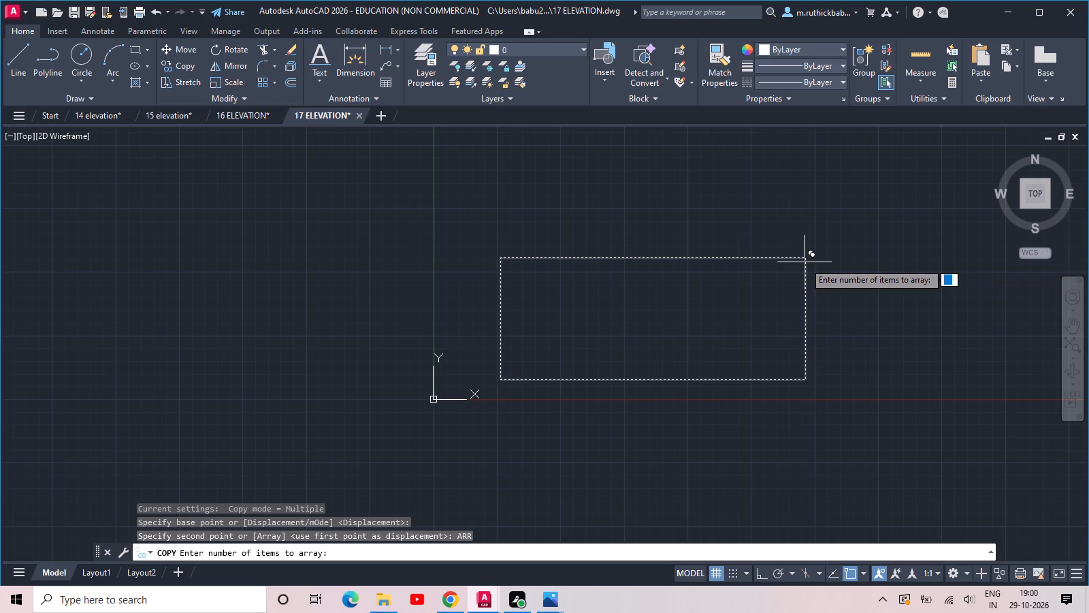
type("5")
key("space")
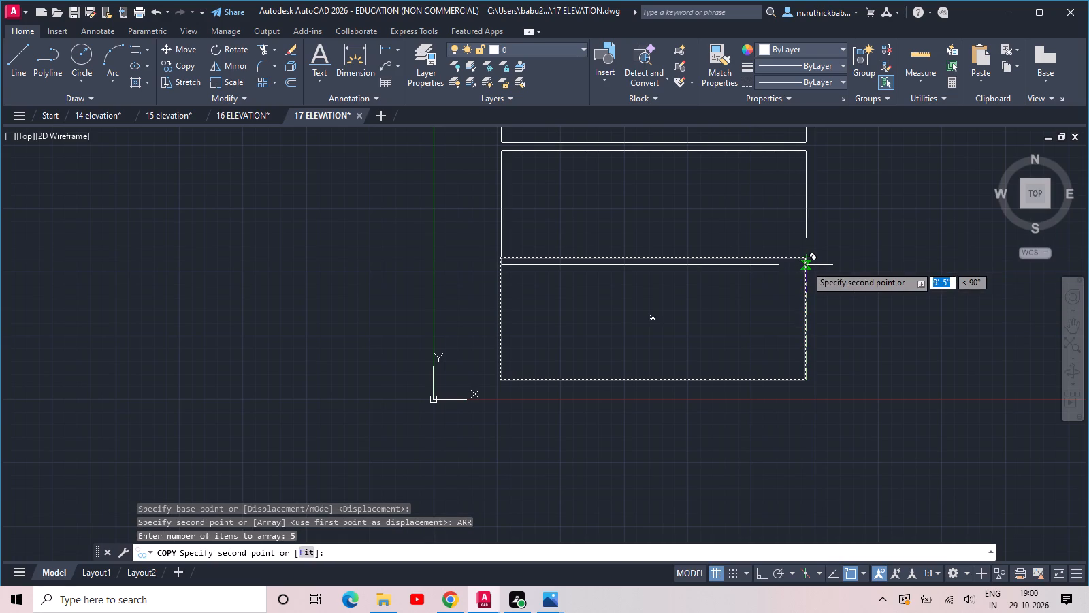
left_click(759, 573)
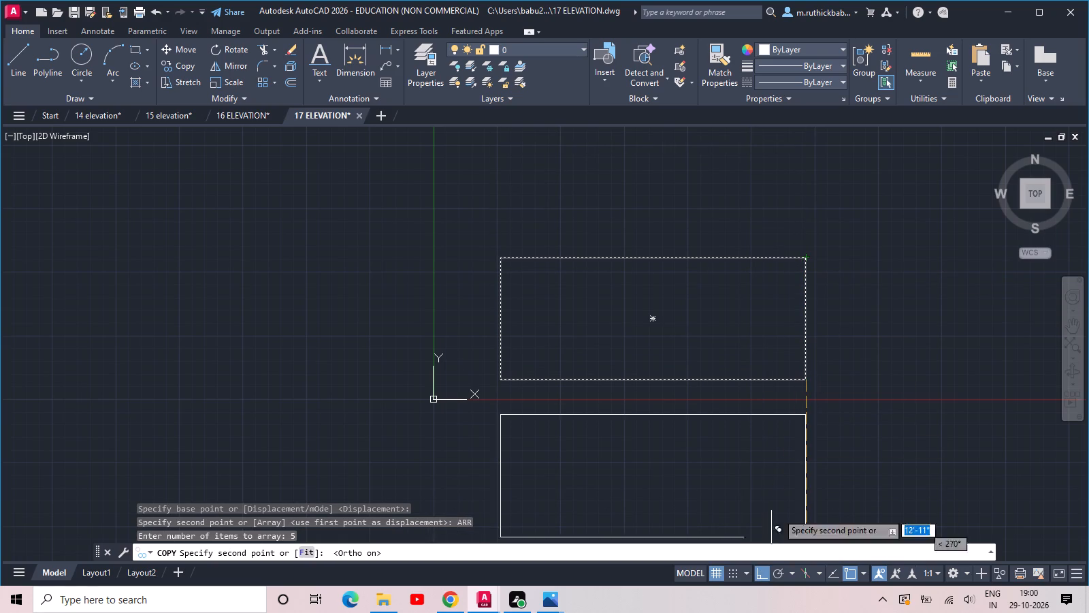
left_click(806, 260)
scroll(806, 260, "down", 1)
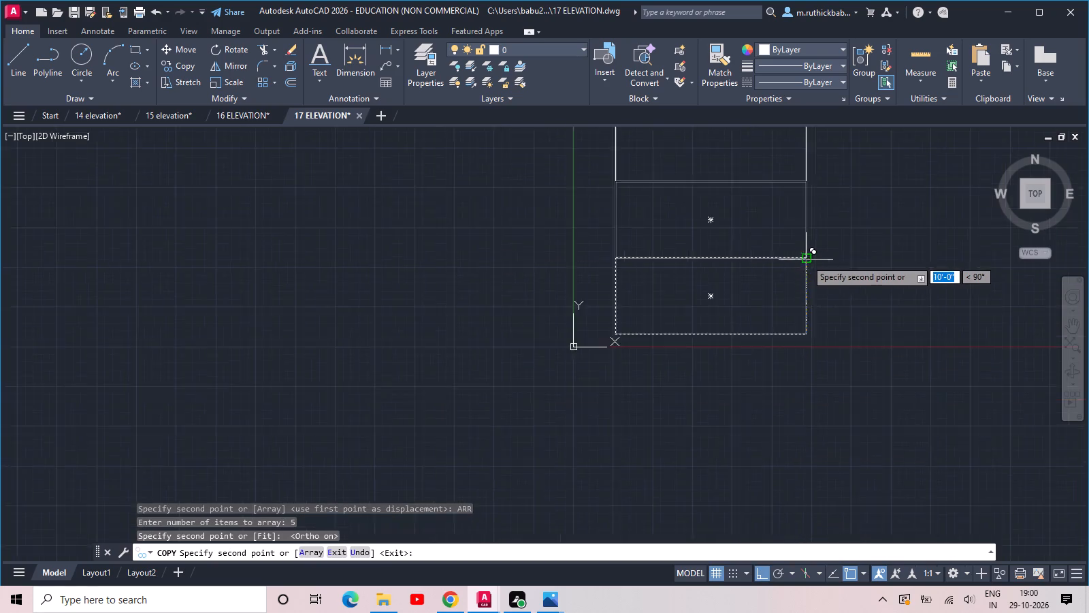
key("Escape")
Copy the topmost rectangle once directly above itself, aligned with its upper edge.
scroll(806, 260, "down", 2)
middle_click_drag(780, 230, 651, 287)
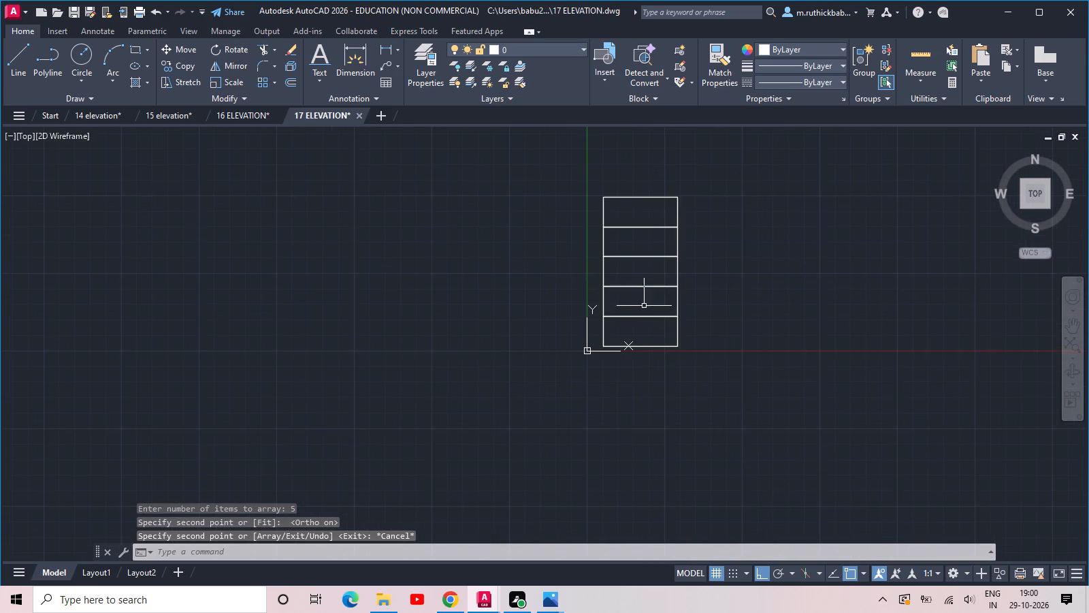
middle_click_drag(638, 228, 638, 327)
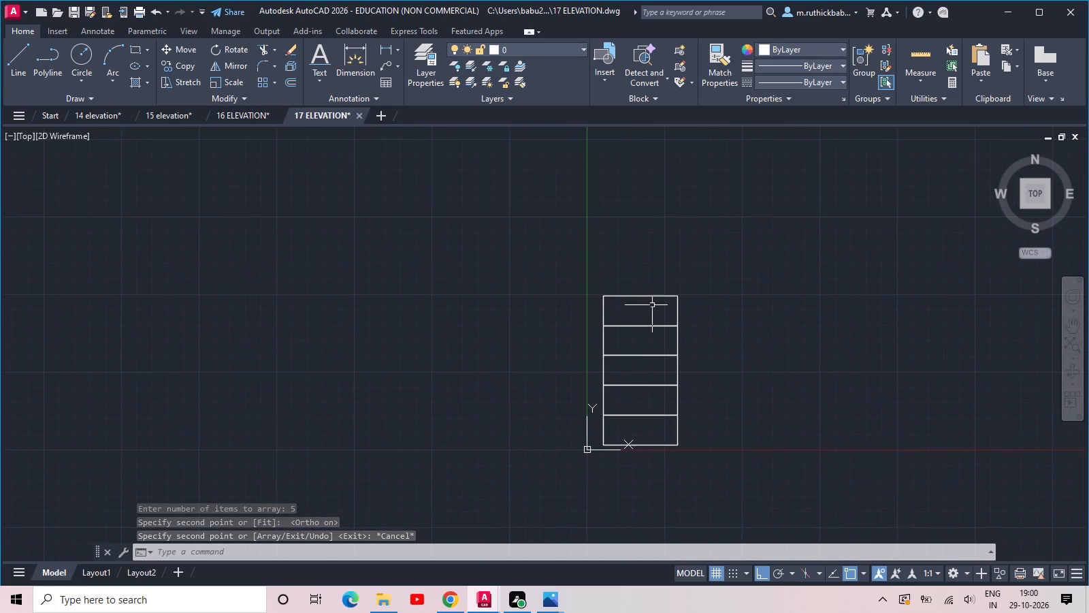
scroll(654, 294, "up", 2)
left_click(672, 277)
left_click(636, 301)
type("CO")
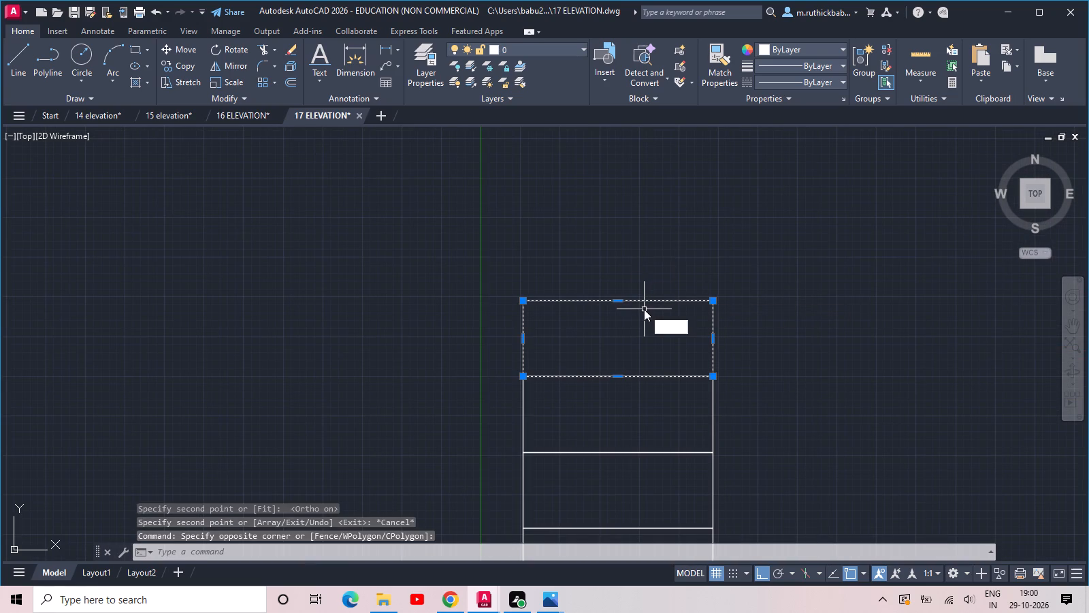
key("space")
left_click(713, 379)
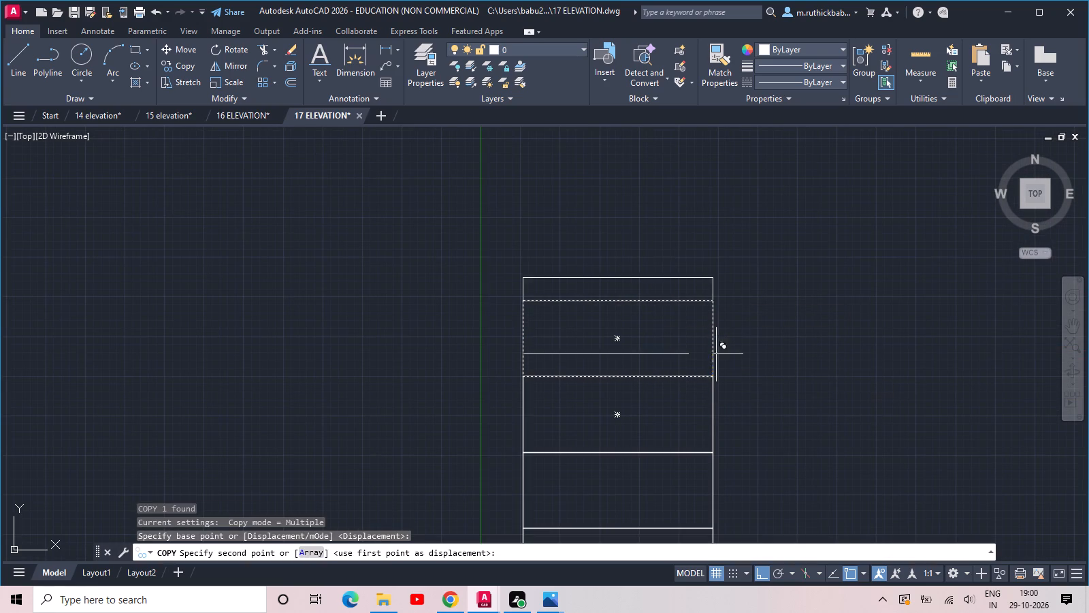
left_click(713, 301)
scroll(713, 293, "down", 2)
key("Escape")
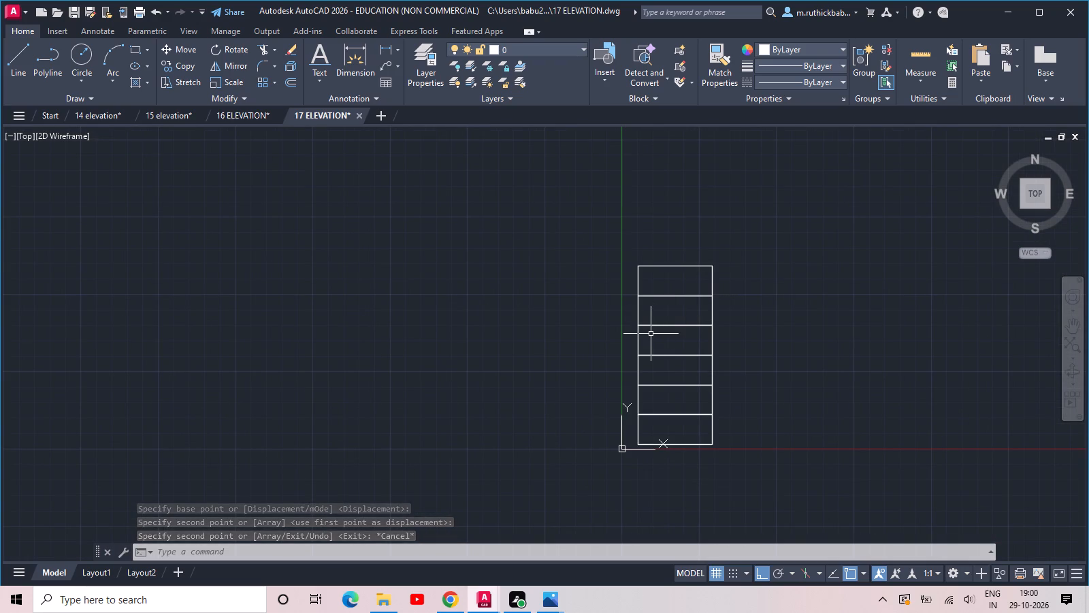
Explode all the stacked rectangles into separate lines.
left_click(730, 238)
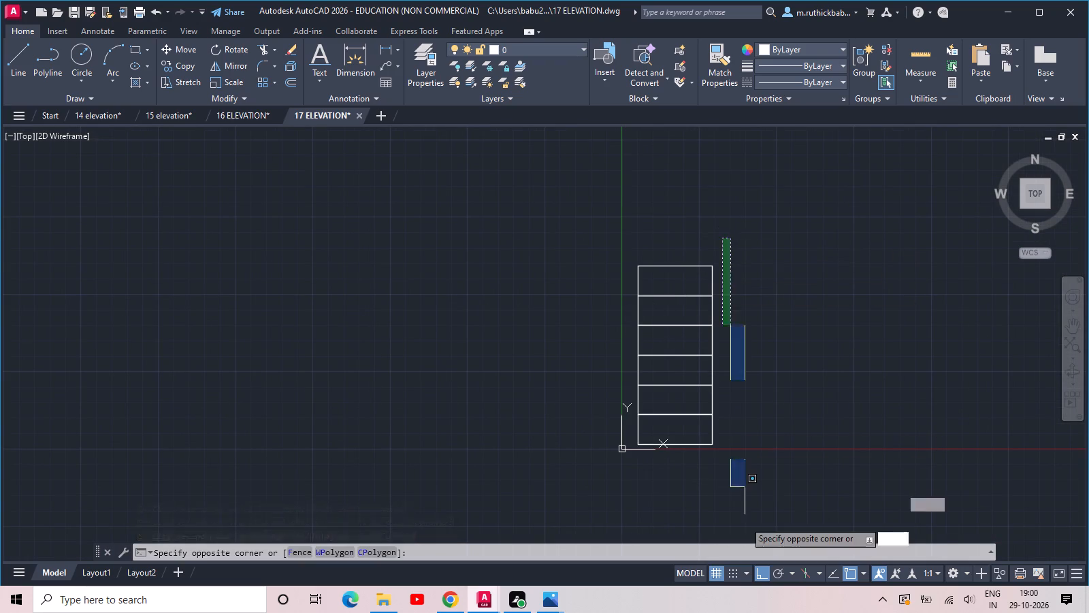
left_click(596, 469)
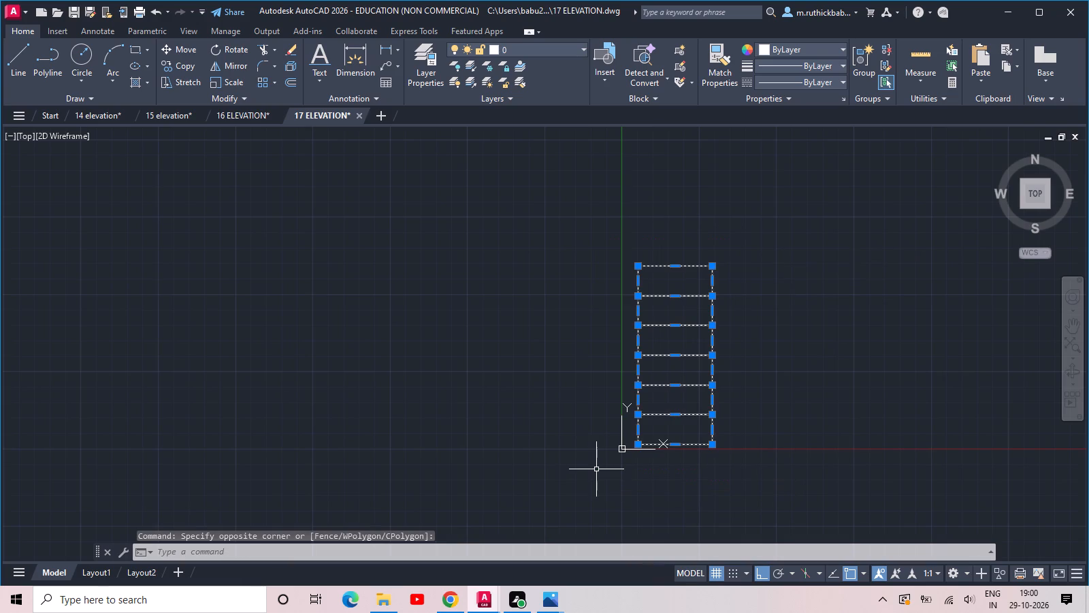
type("X")
key("space")
Join the separate vertical lines along the left side of the stacked floors into one continuous line.
scroll(657, 414, "up", 1)
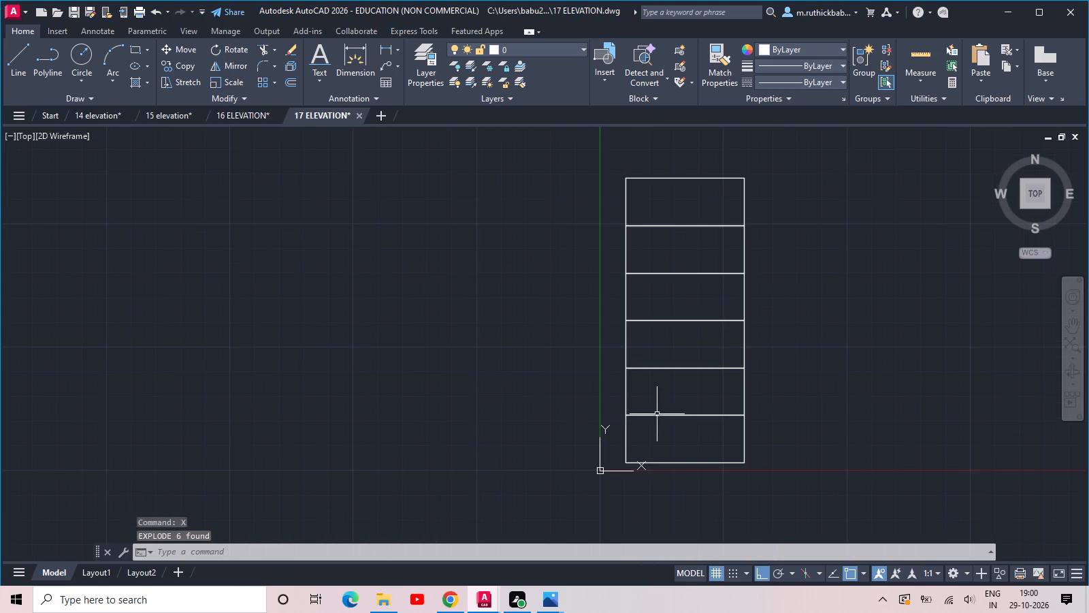
scroll(657, 414, "up", 1)
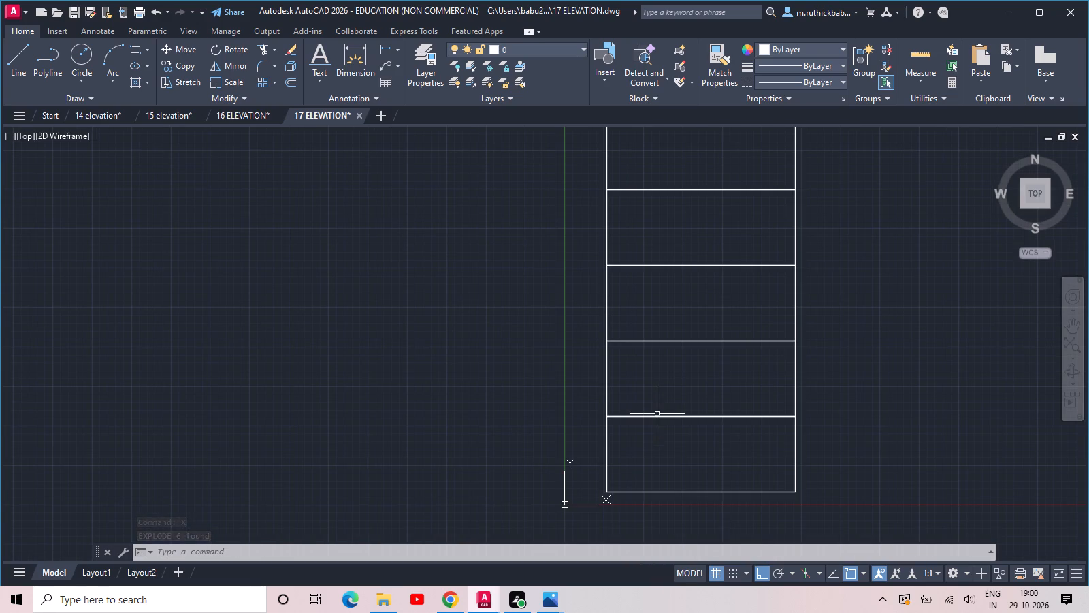
scroll(606, 330, "down", 2)
left_click(605, 188)
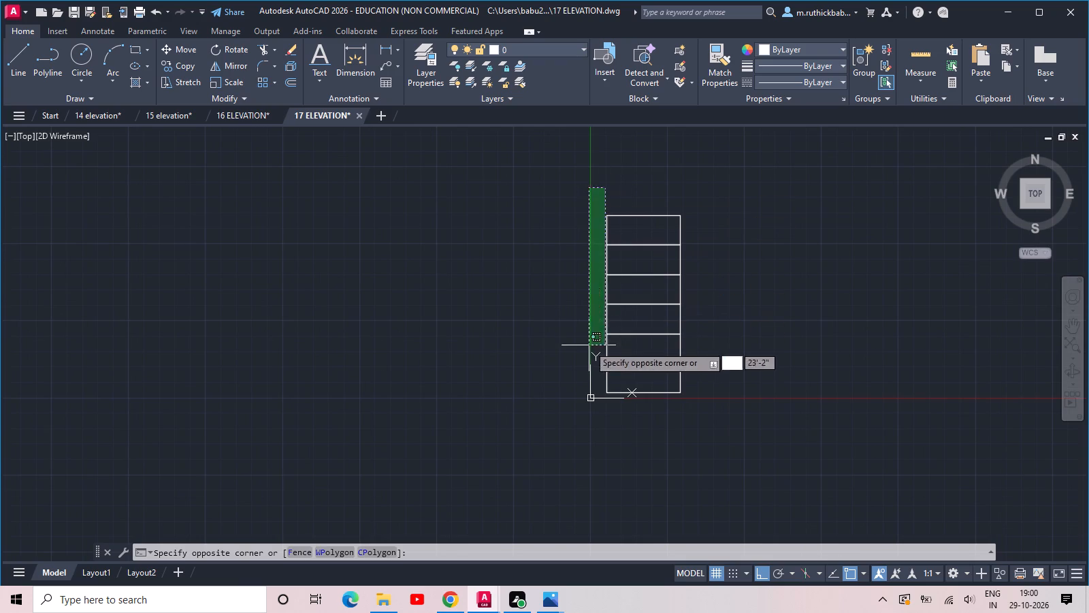
left_click(621, 420)
type("J")
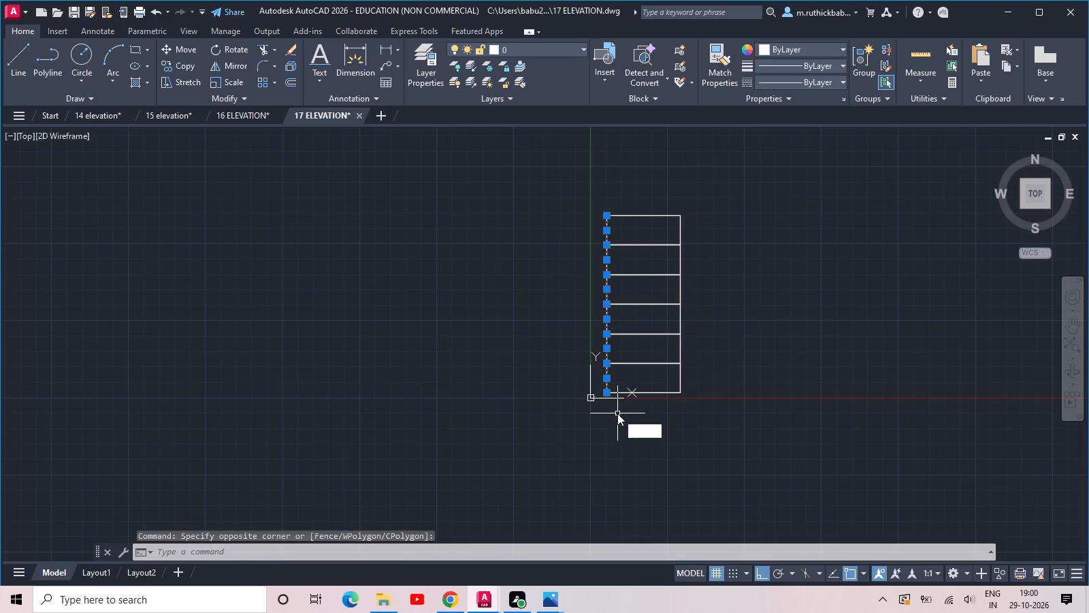
key("space")
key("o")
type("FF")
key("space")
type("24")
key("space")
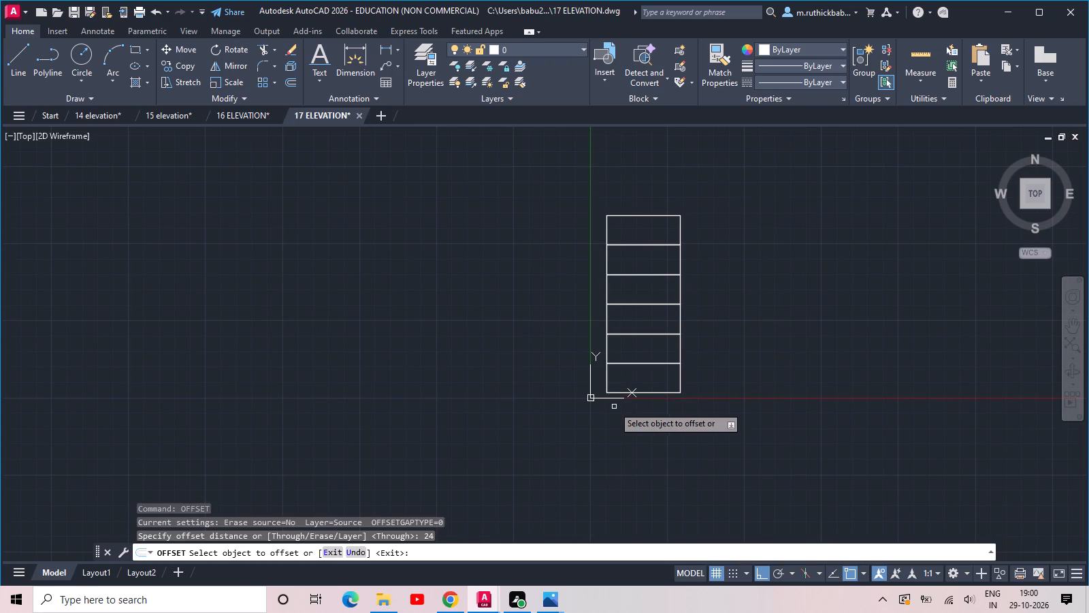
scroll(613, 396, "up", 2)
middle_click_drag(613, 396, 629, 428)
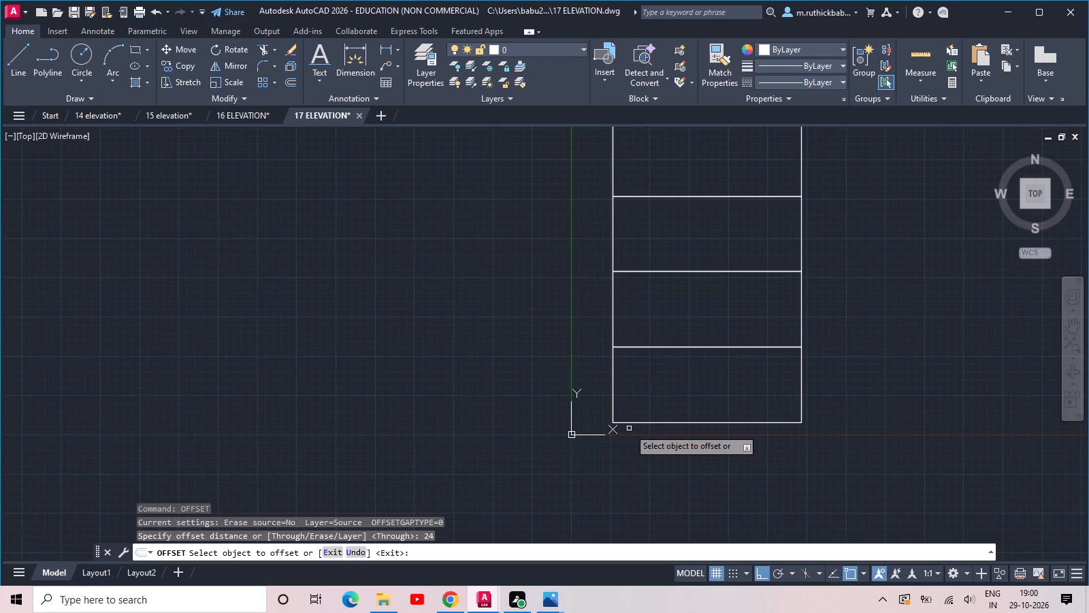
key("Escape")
Offset the joined left edge line 12 inches inward to the right, along the full height of the building.
key("space")
type("12")
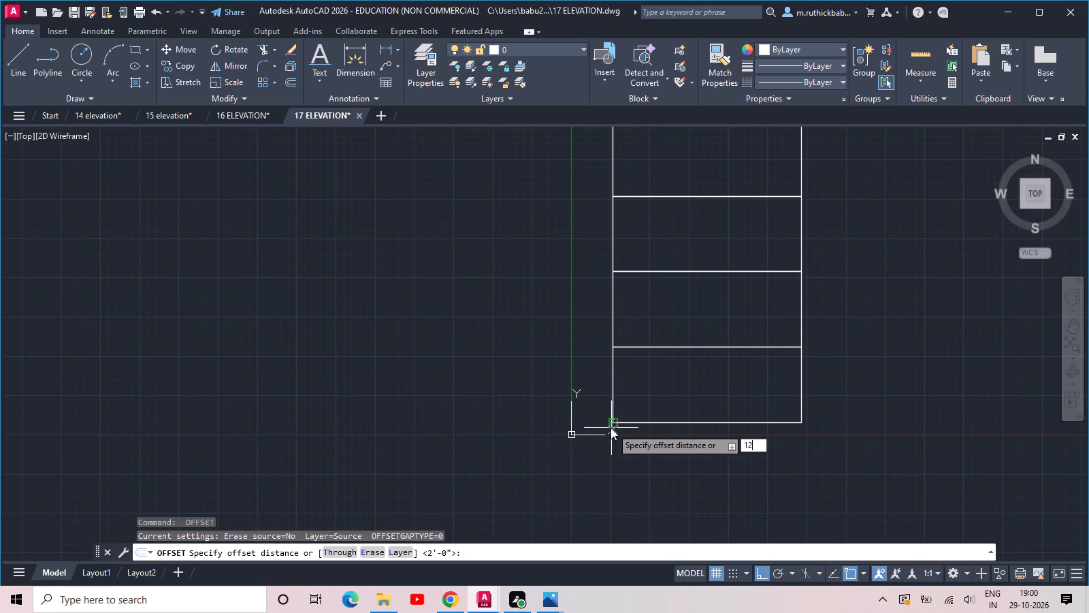
key("space")
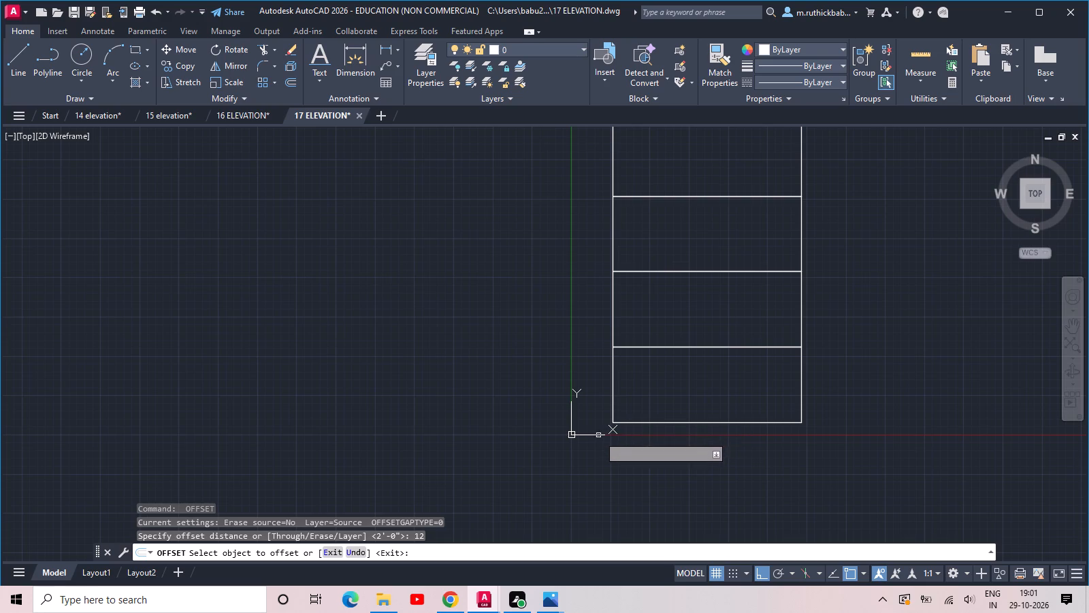
left_click(611, 391)
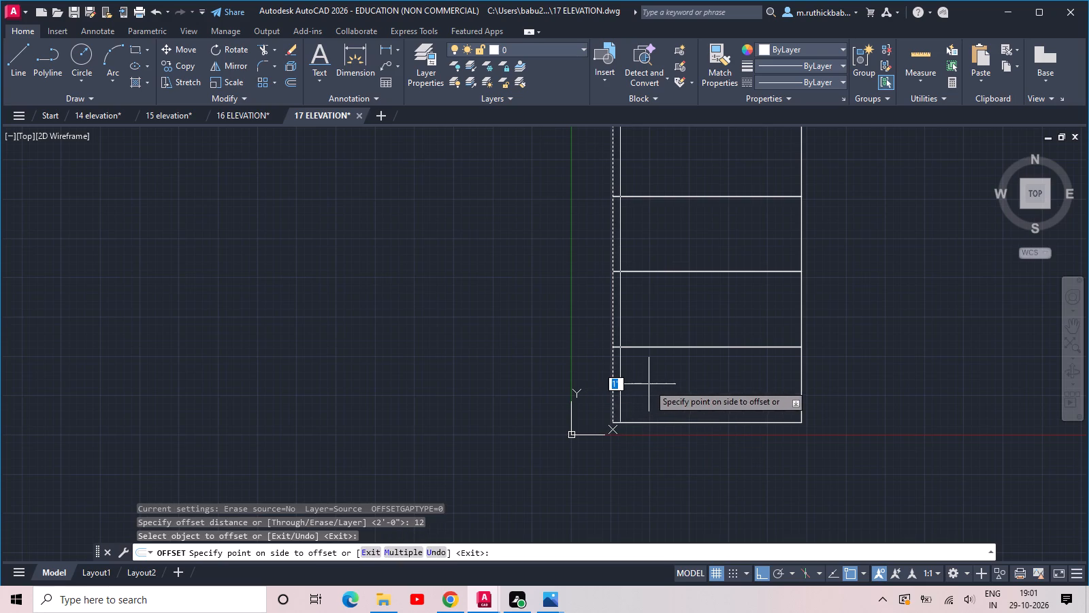
left_click(649, 384)
middle_click_drag(642, 384, 628, 485)
scroll(636, 388, "up", 1)
scroll(636, 388, "down", 3)
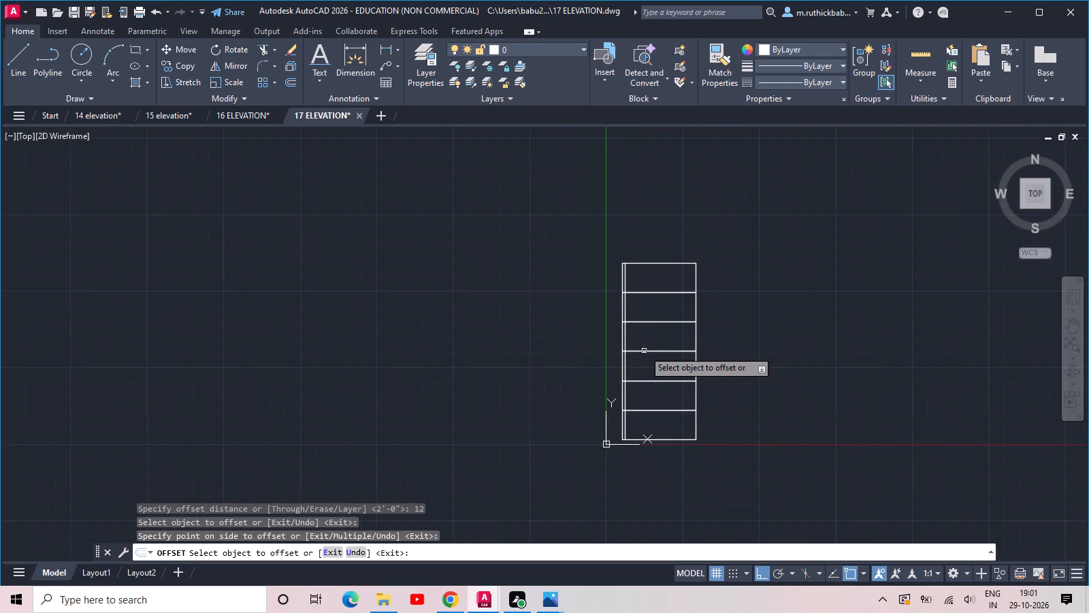
scroll(642, 306, "up", 2)
key("Escape")
Trim the short floor-line pieces between the two left vertical lines on the lower storeys, using a fence.
scroll(617, 292, "up", 1)
type("TR")
key("space")
key("space")
left_click(584, 372)
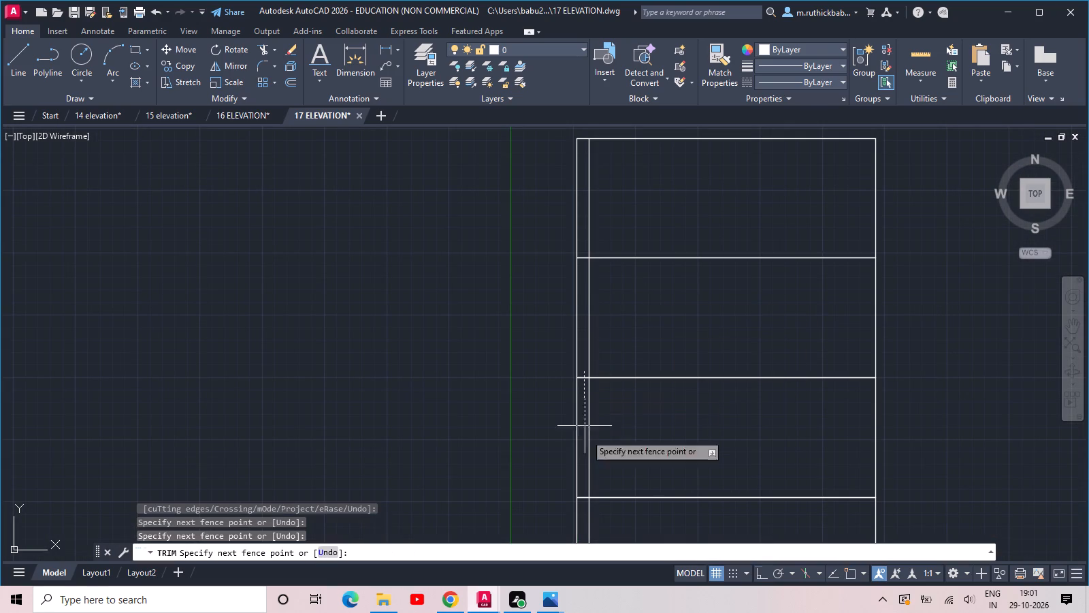
middle_click_drag(587, 461, 574, 243)
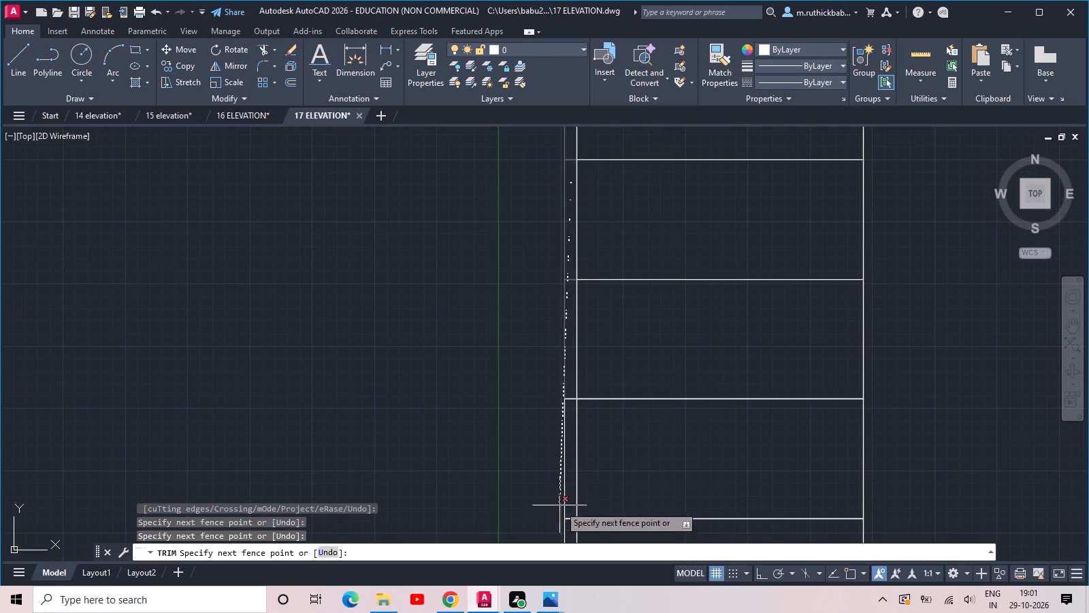
left_click(570, 524)
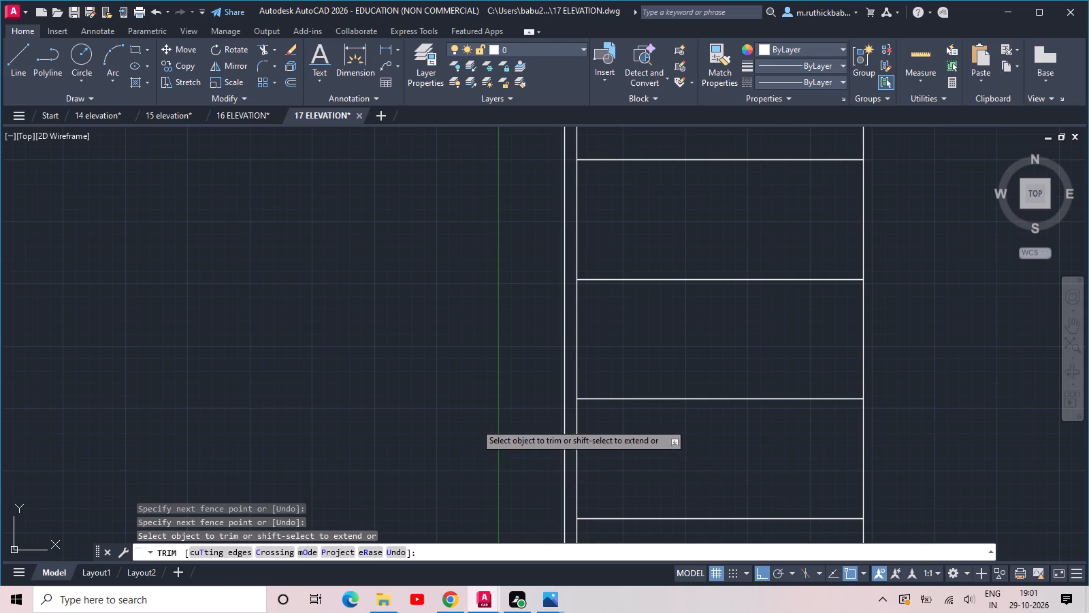
scroll(474, 423, "down", 1)
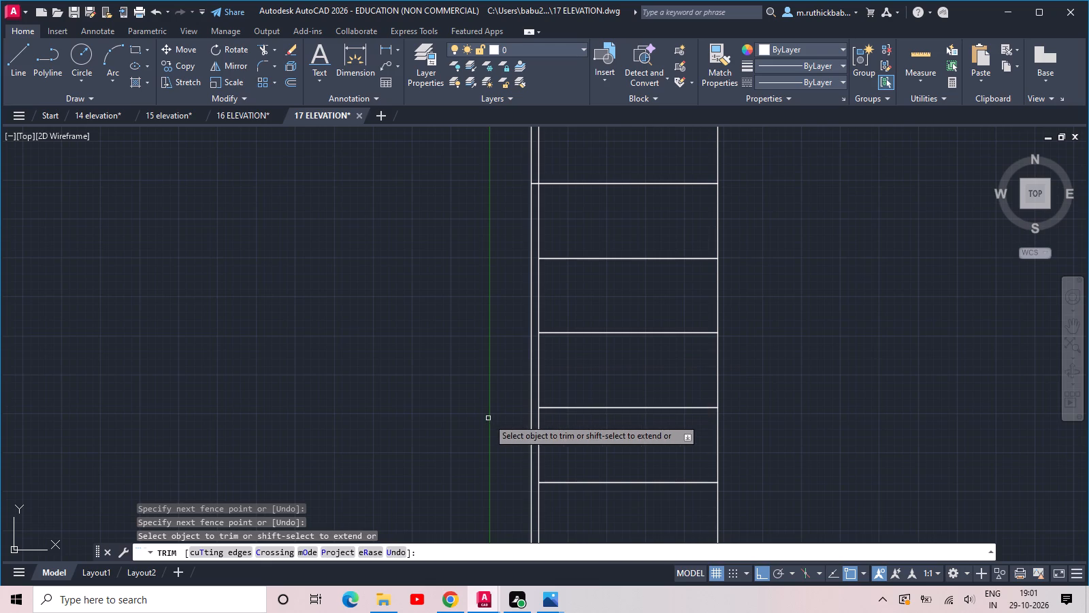
middle_click_drag(555, 423, 544, 330)
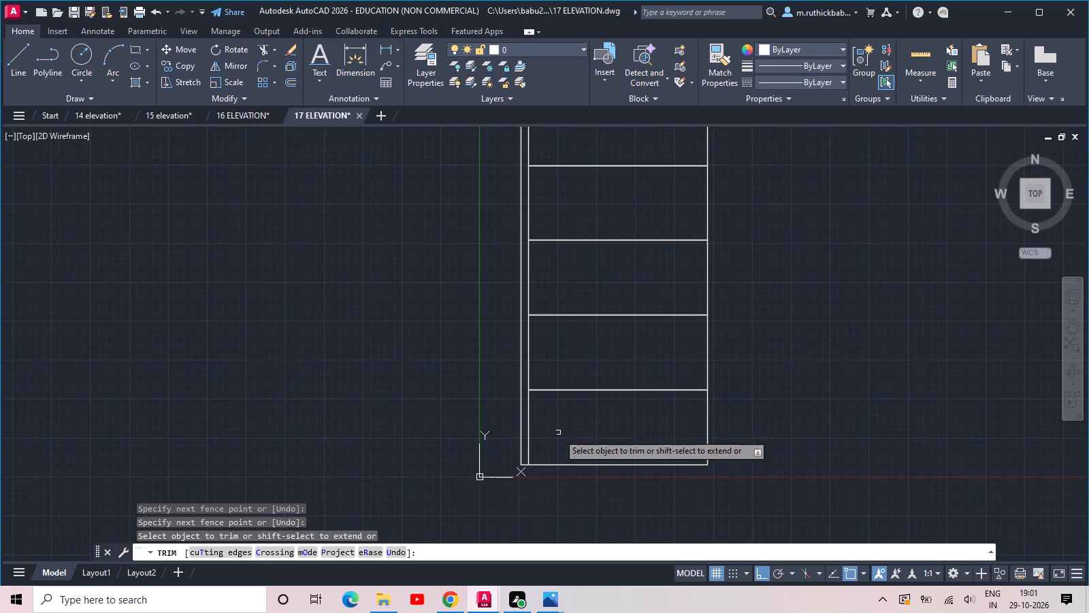
key("Escape")
Offset the inner left vertical line 7' to the right, into the floors.
key("o")
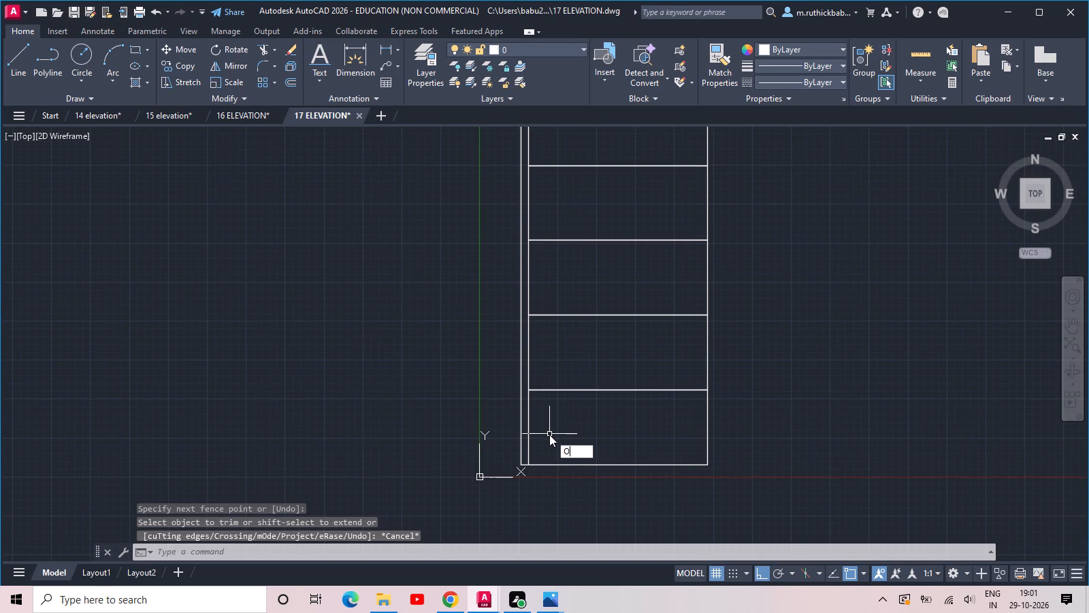
type("FF")
key("space")
type("7'")
key("Return")
left_click(527, 438)
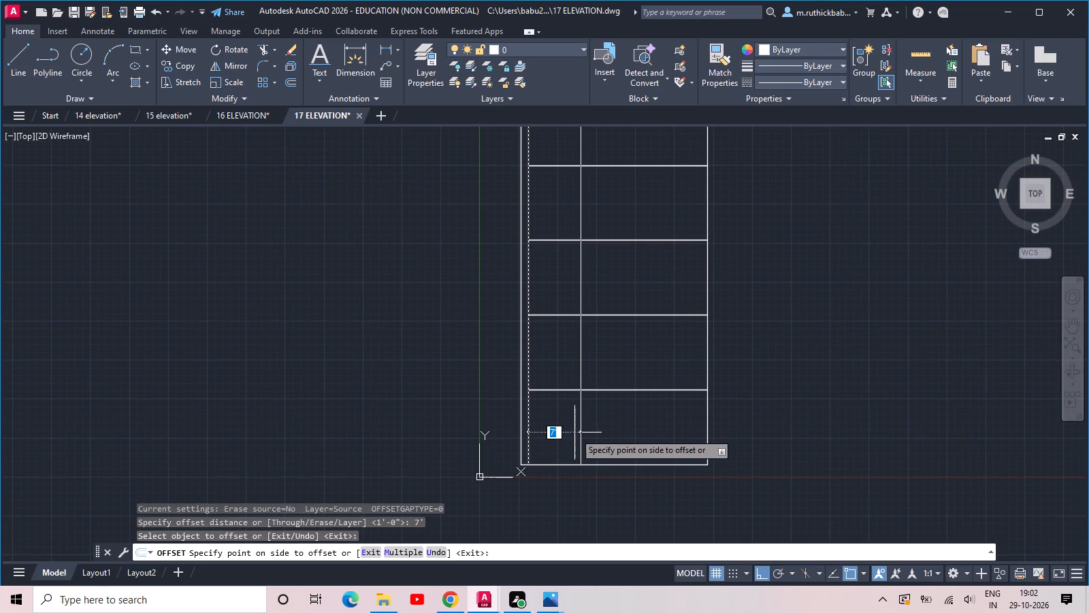
left_click(574, 433)
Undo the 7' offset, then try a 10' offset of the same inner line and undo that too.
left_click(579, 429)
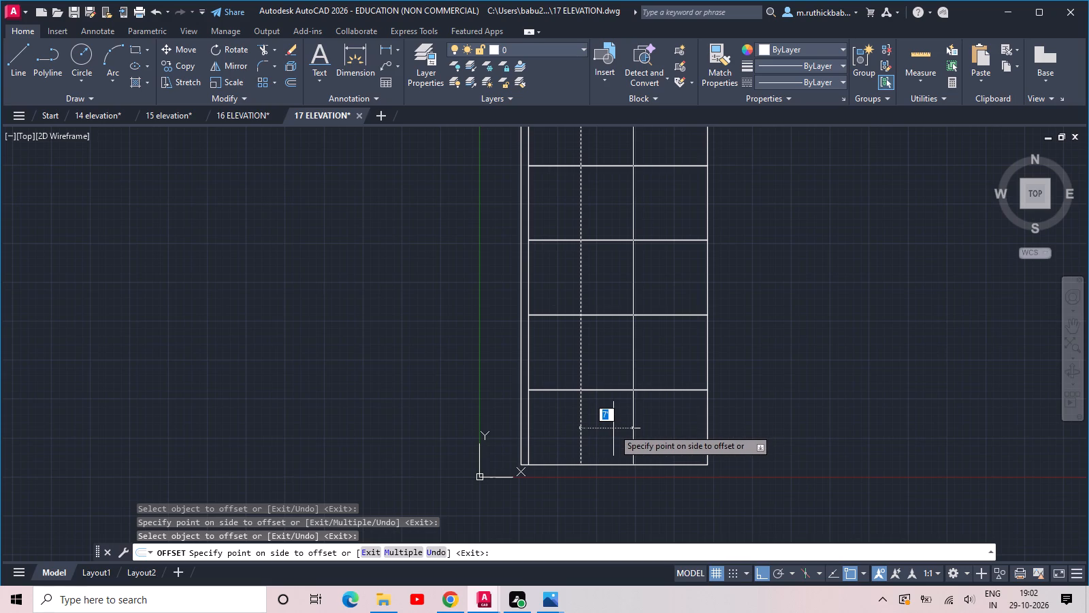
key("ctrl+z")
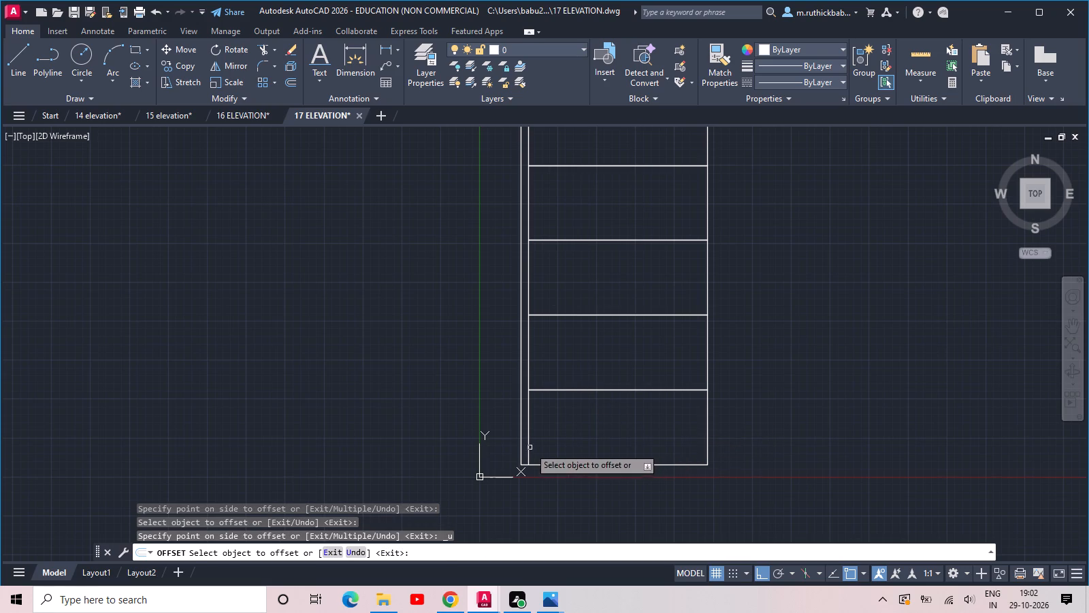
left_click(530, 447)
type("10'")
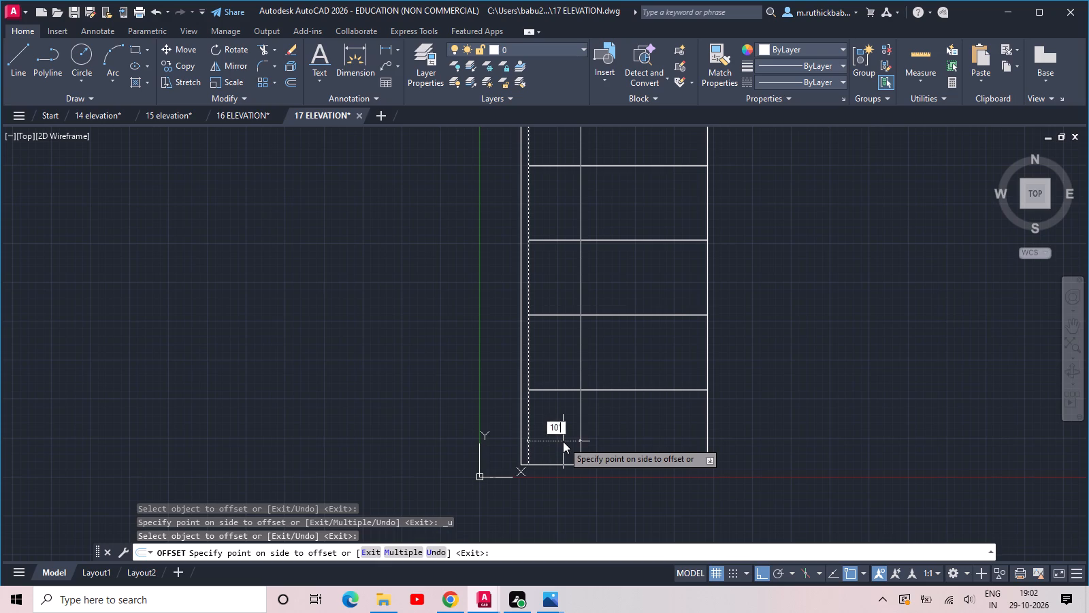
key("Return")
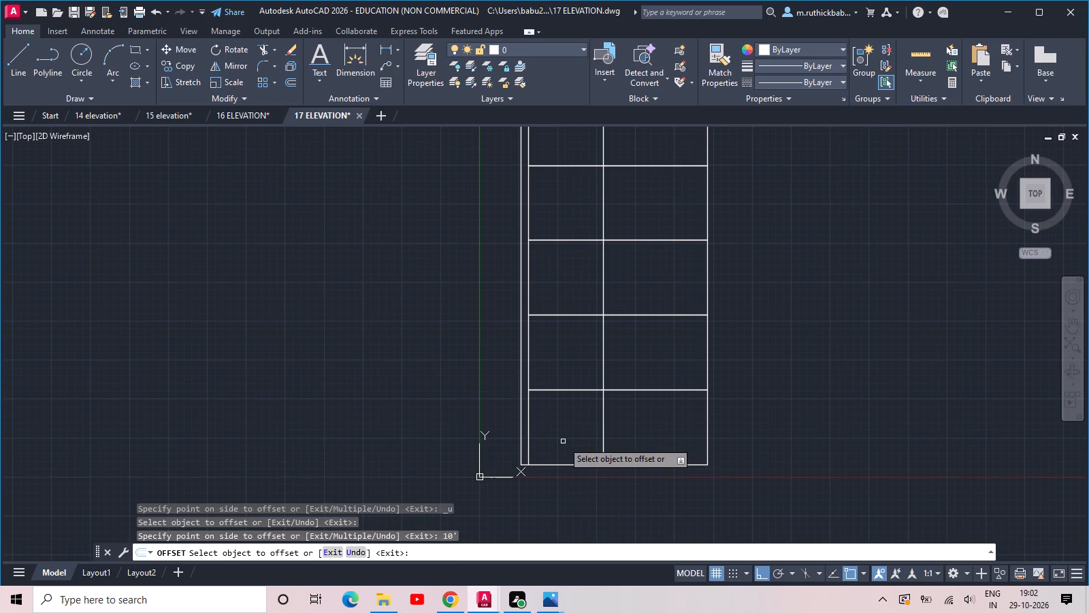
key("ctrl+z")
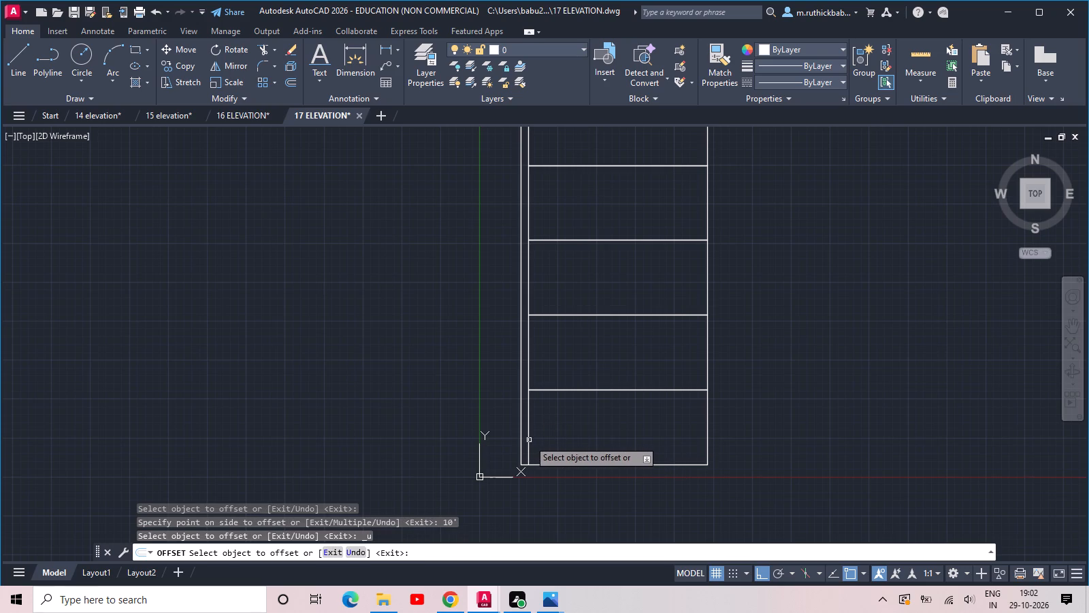
Offset the inner left vertical line 7' to the right again to divide the floors.
left_click(529, 440)
left_click(552, 439)
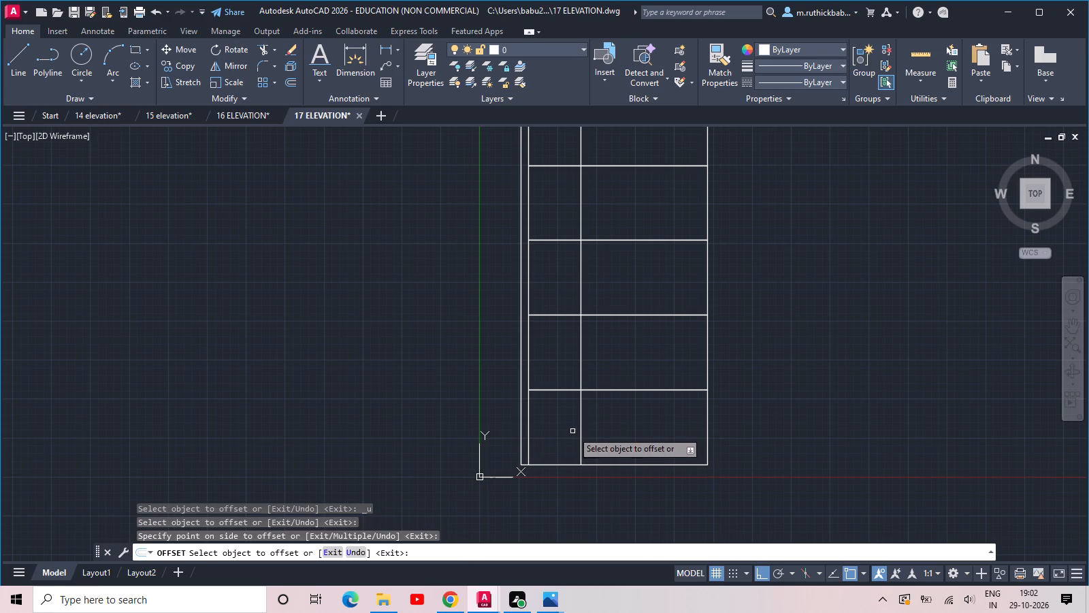
middle_click_drag(612, 410, 591, 473)
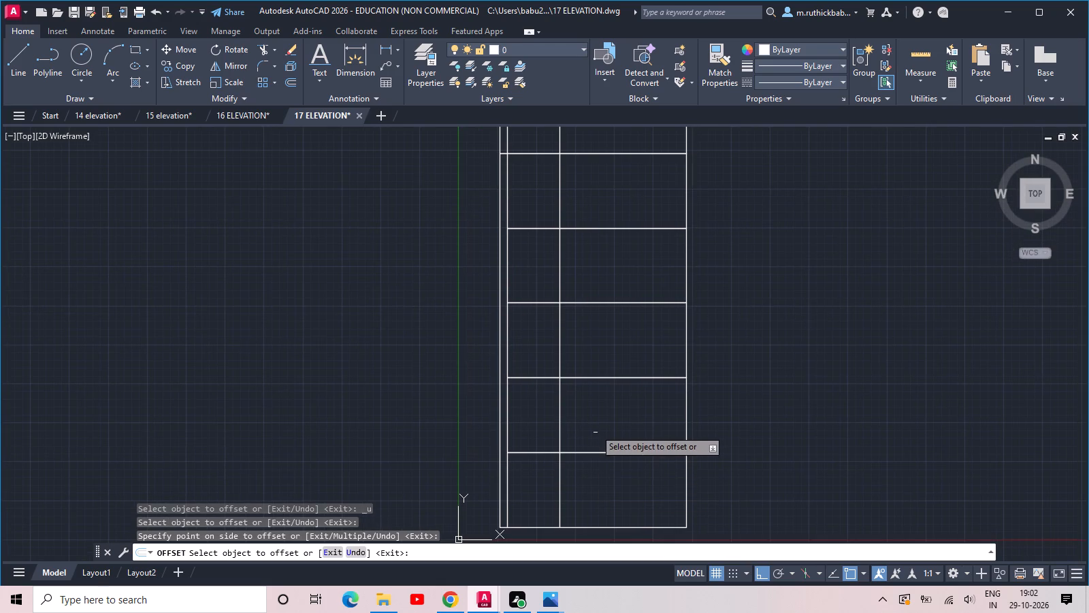
key("Escape")
Insert the imperial Aluminum Window (Elevation) block from the architectural tool palette in the empty area beside the building.
middle_click_drag(594, 426, 603, 475)
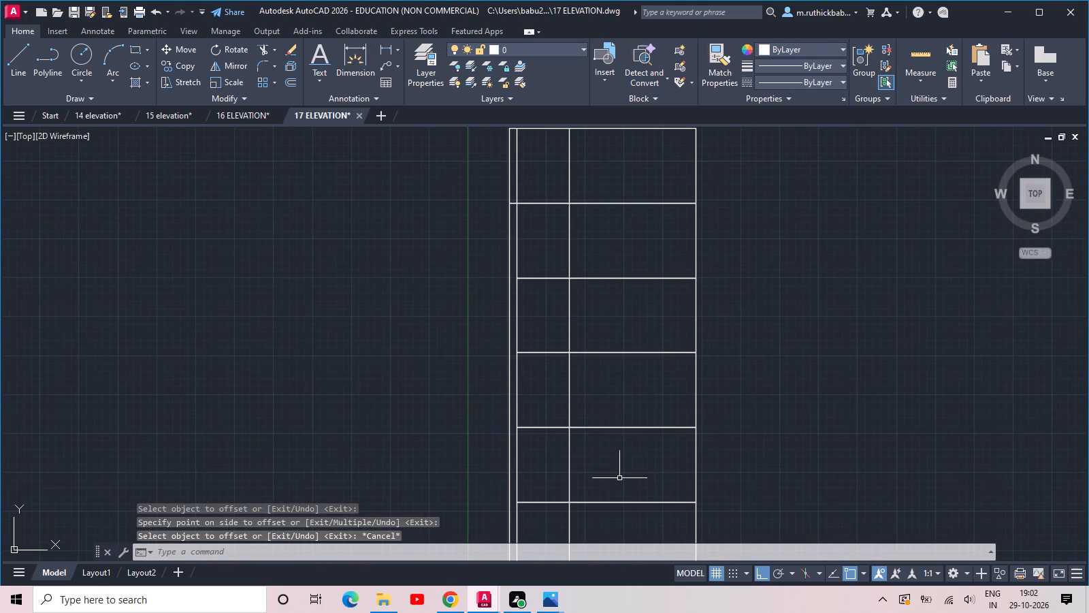
middle_click_drag(622, 480, 620, 380)
scroll(590, 444, "up", 2)
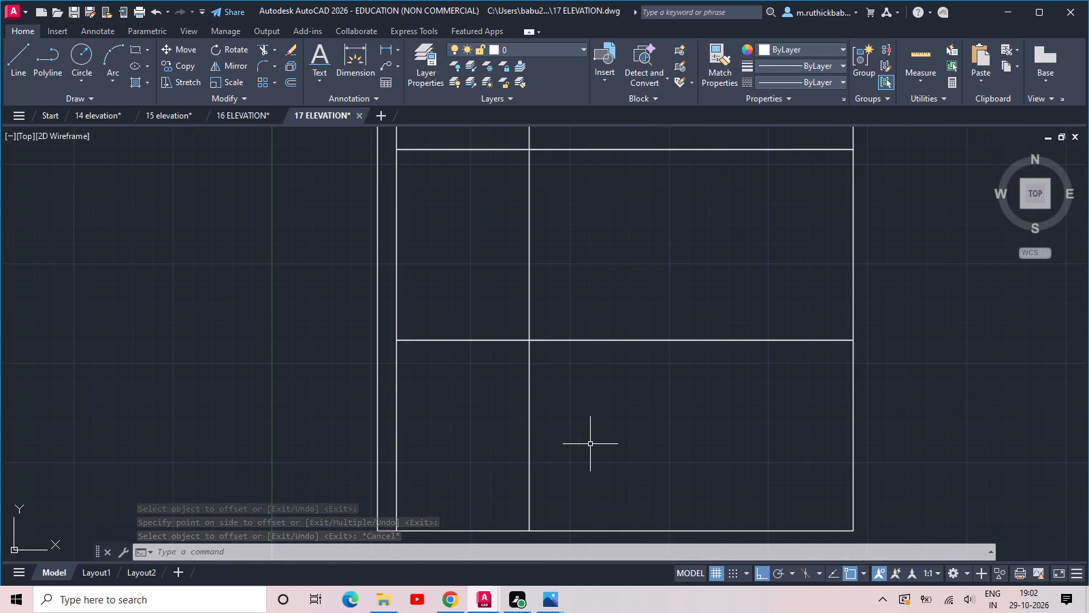
middle_click_drag(590, 444, 627, 408)
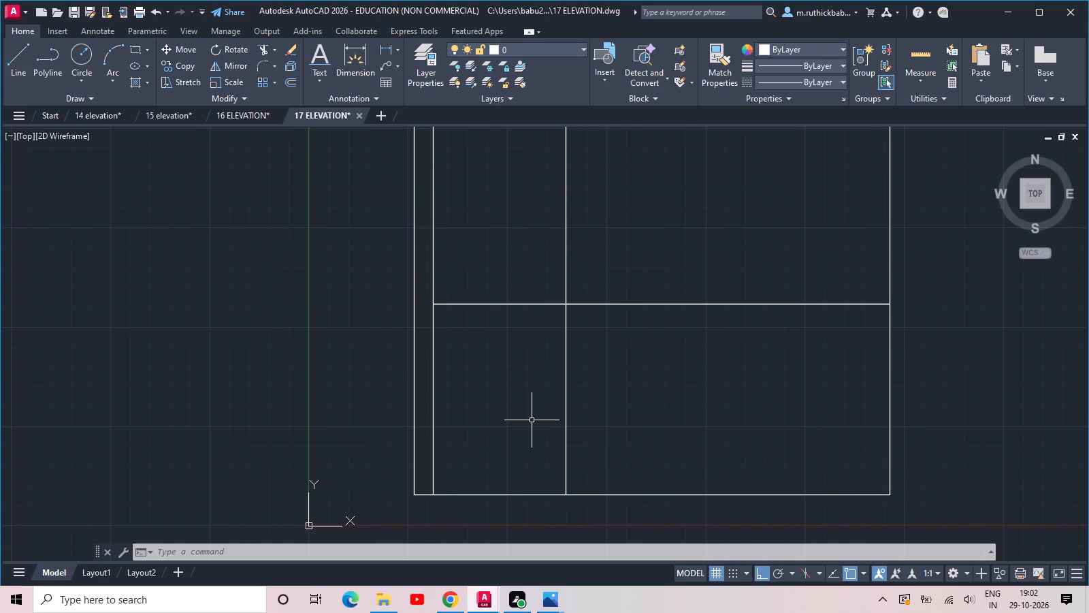
scroll(532, 420, "down", 1)
middle_click_drag(532, 420, 566, 435)
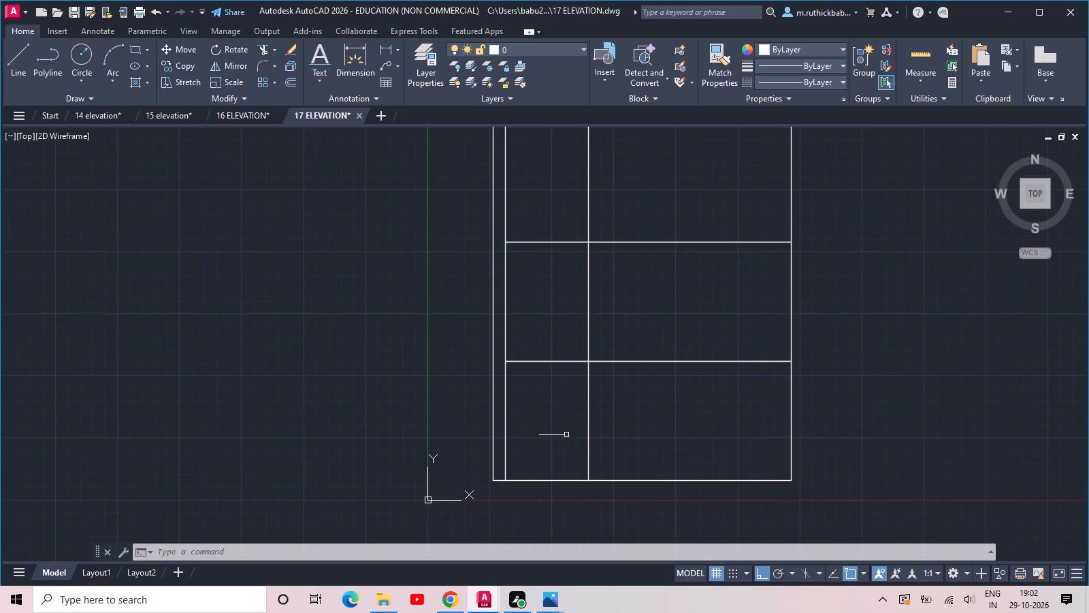
key("ctrl+3")
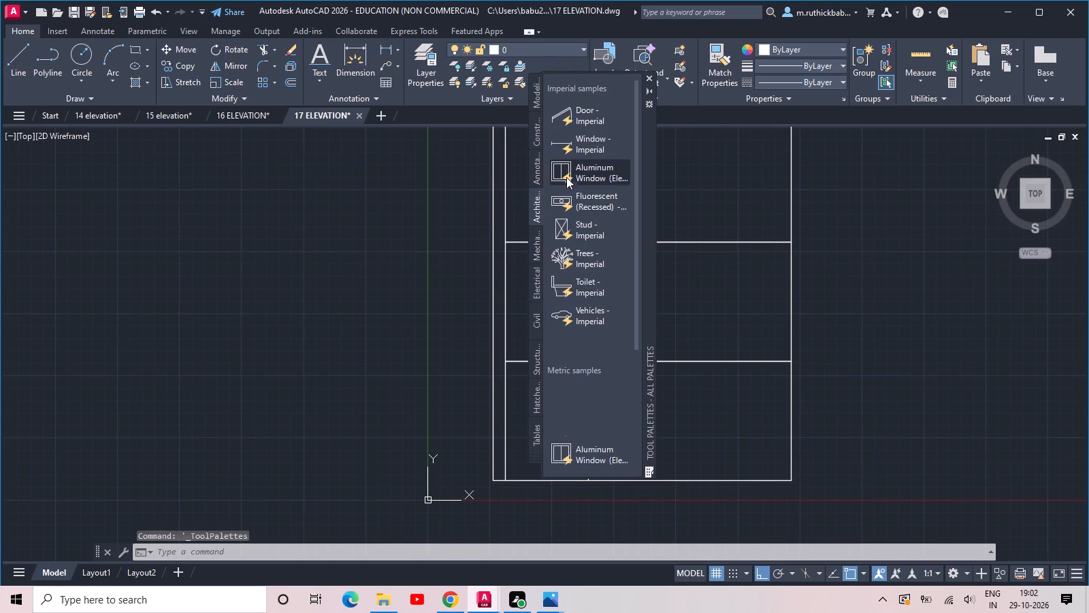
left_click_drag(570, 170, 379, 388)
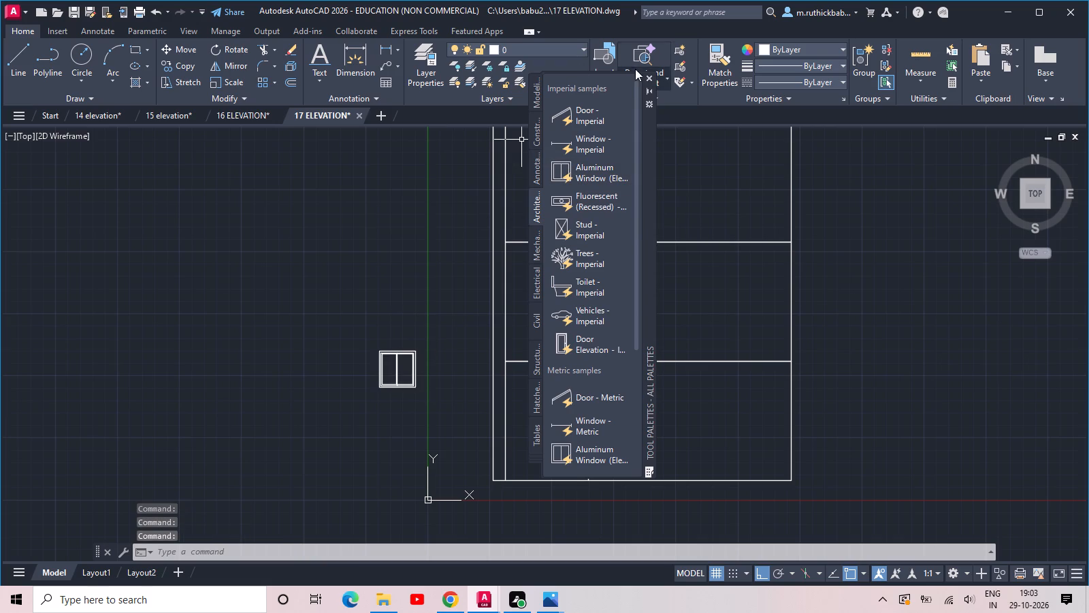
left_click(646, 75)
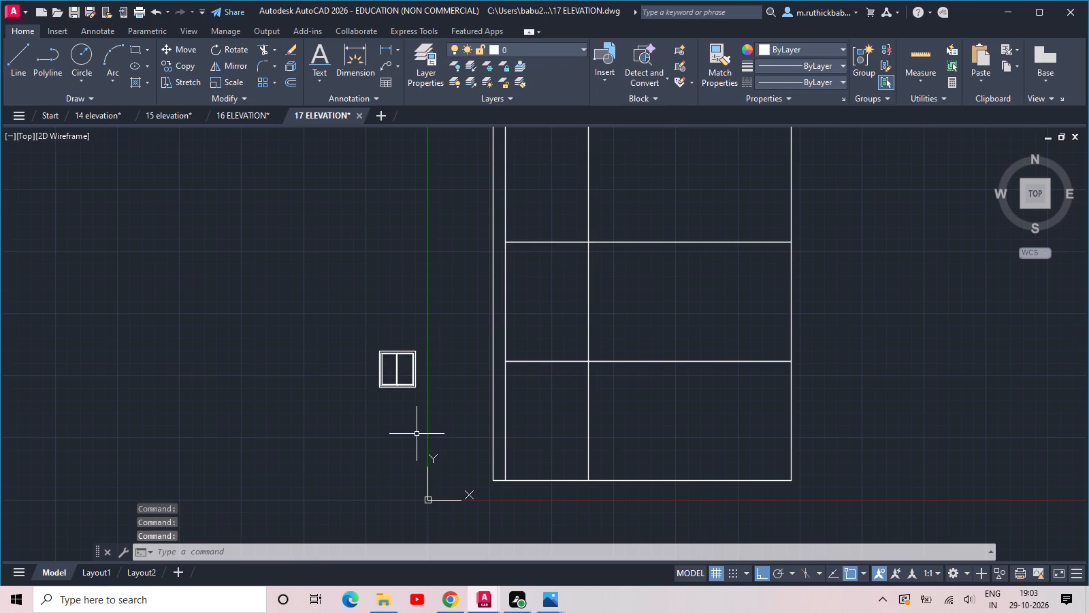
Move the window block by its lower-left corner onto the building's base line, inside the 7' wide ground-floor bay.
left_click(434, 420)
left_click(322, 257)
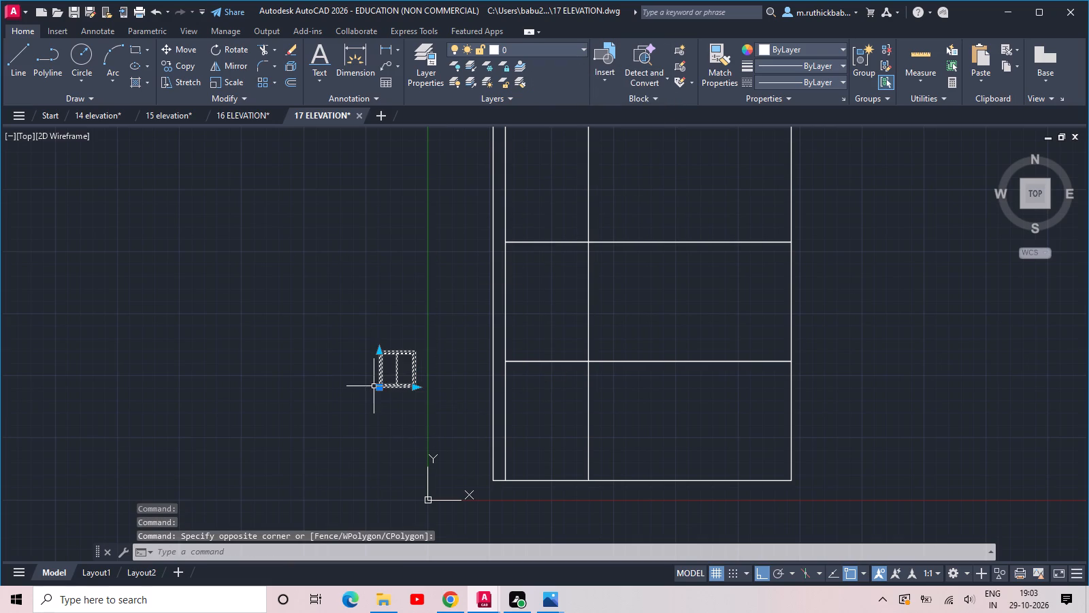
left_click(376, 388)
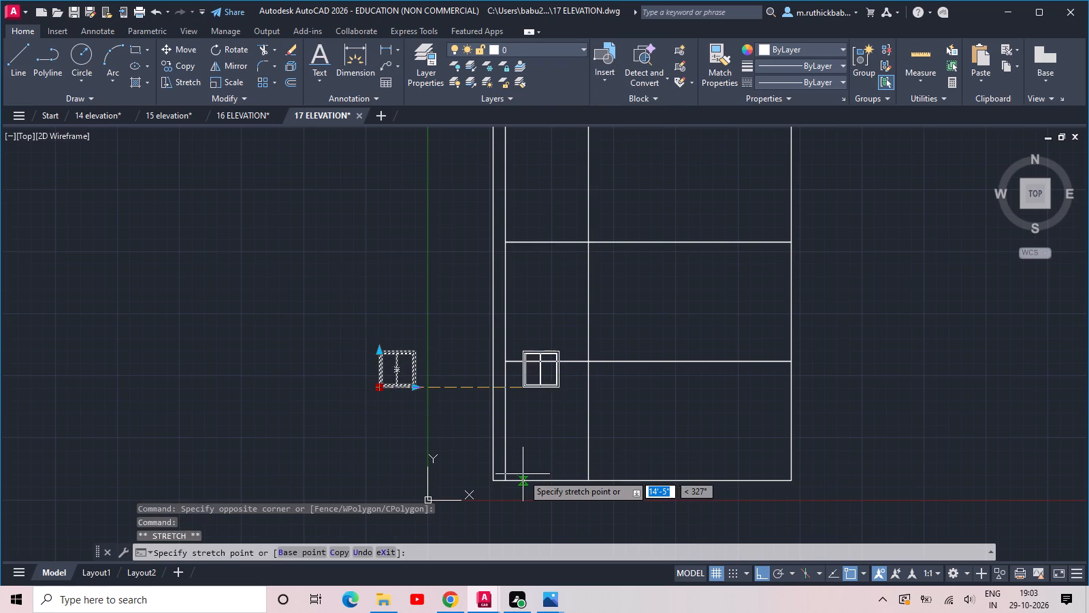
left_click(523, 482)
Stretch the window block upward to about half the ground-floor storey height.
scroll(529, 447, "up", 1)
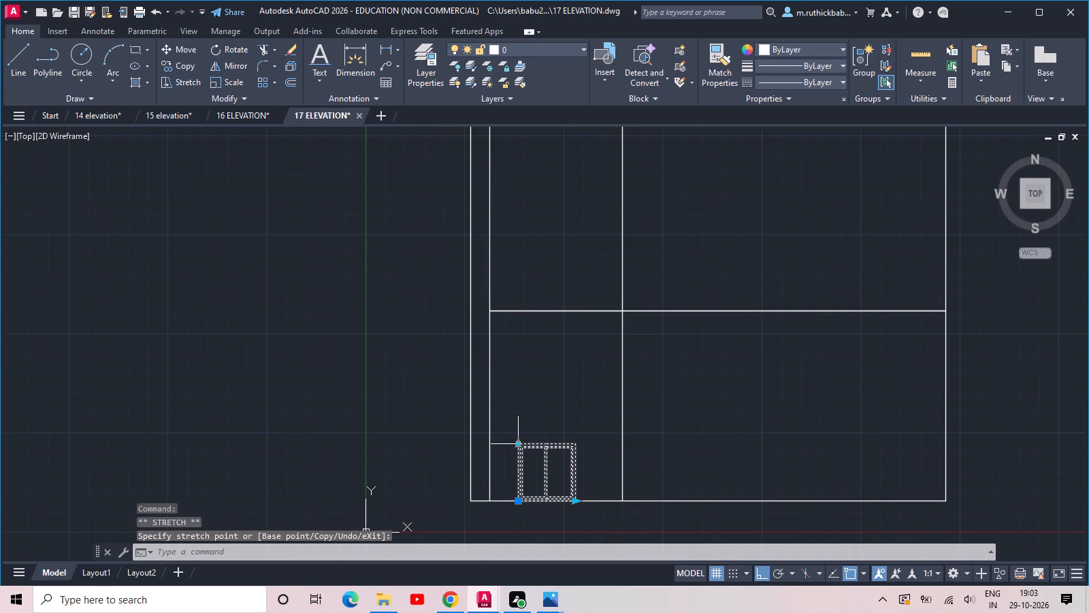
left_click(517, 445)
left_click(509, 394)
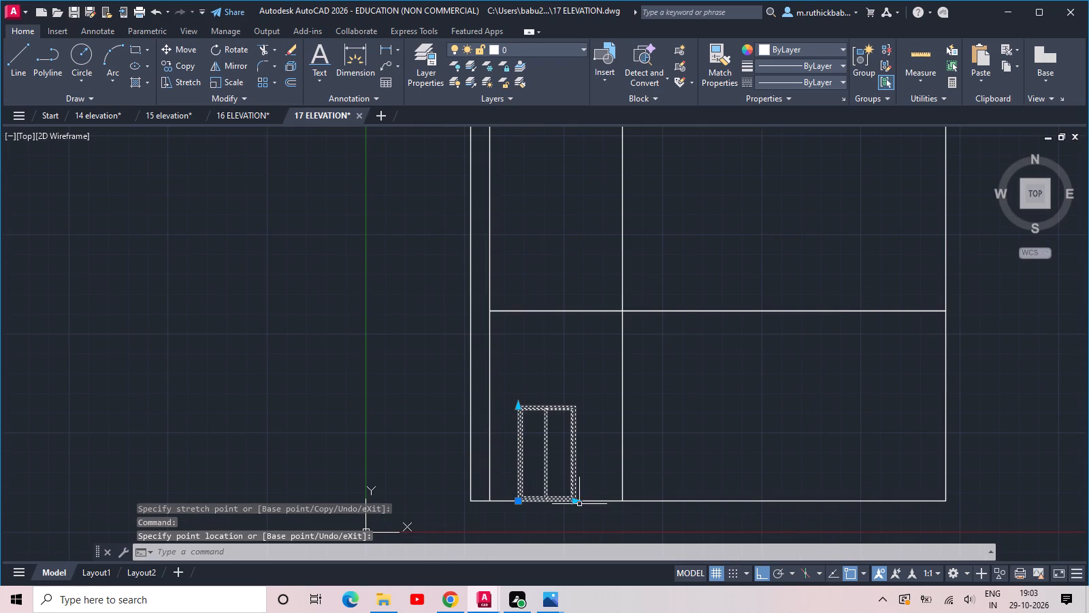
Stretch the window block's right edge outward so it spans slightly more than half of the ground-floor bay's width.
left_click(578, 503)
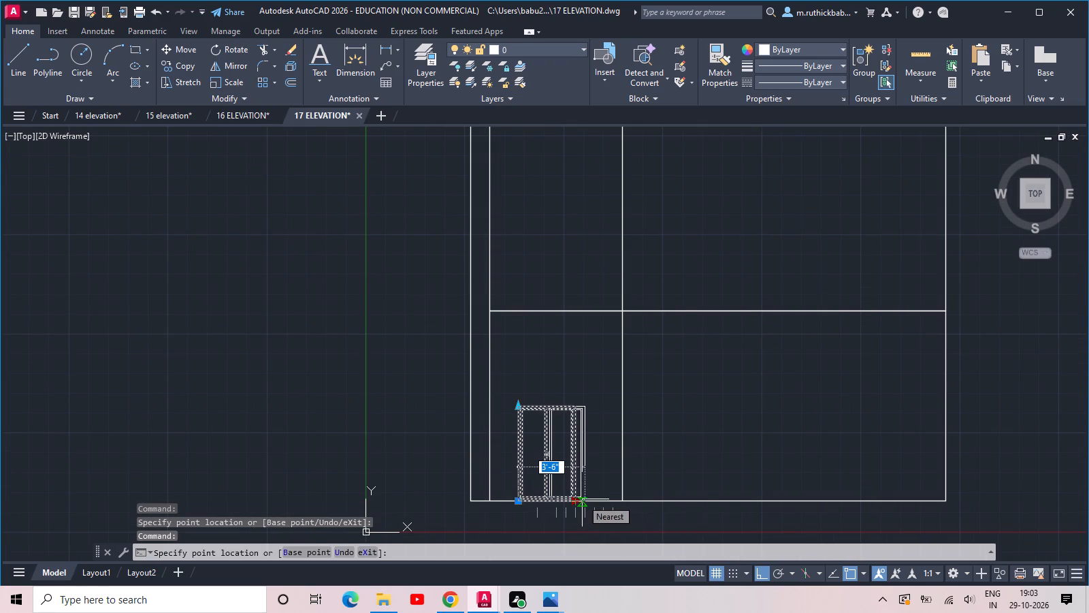
left_click(592, 497)
scroll(576, 419, "up", 1)
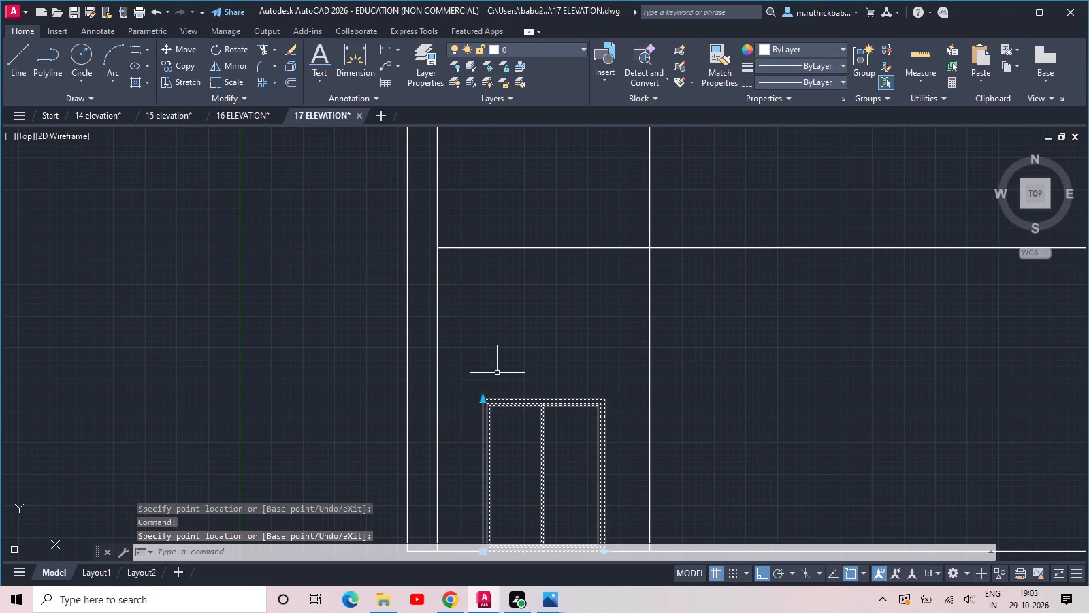
scroll(498, 362, "down", 1)
key("Escape")
Offset the horizontal line at the top of the ground floor 24" downward.
type("OFF 24")
key("space")
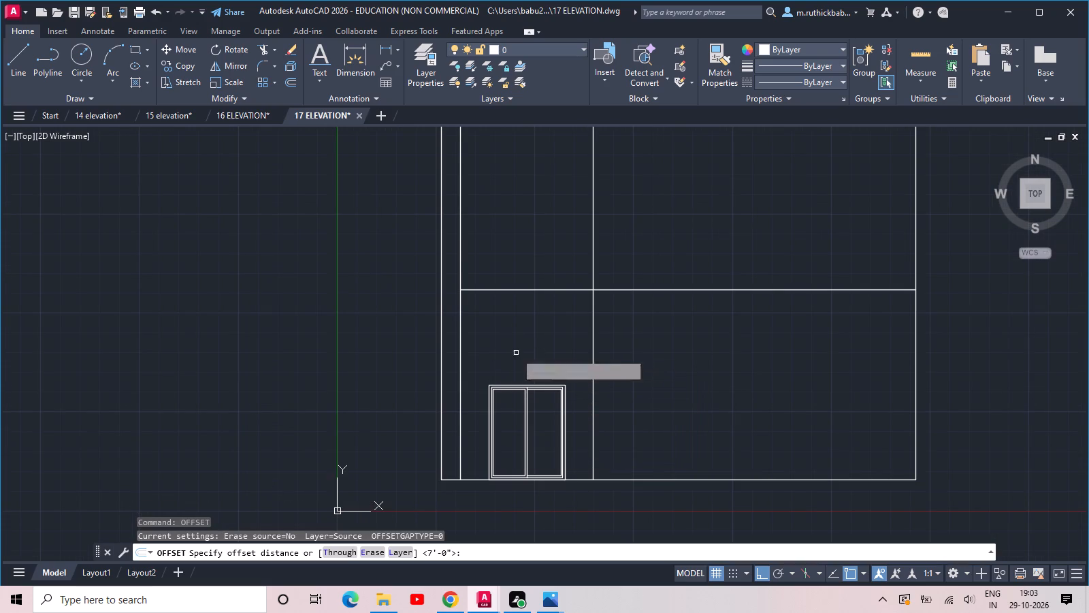
left_click(550, 288)
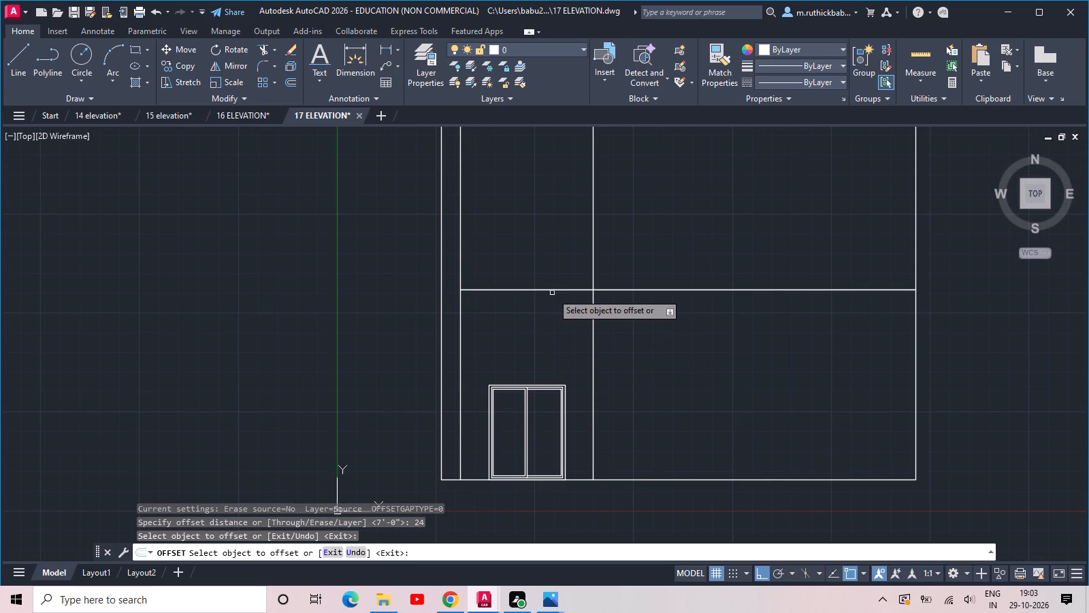
left_click(552, 289)
left_click(557, 323)
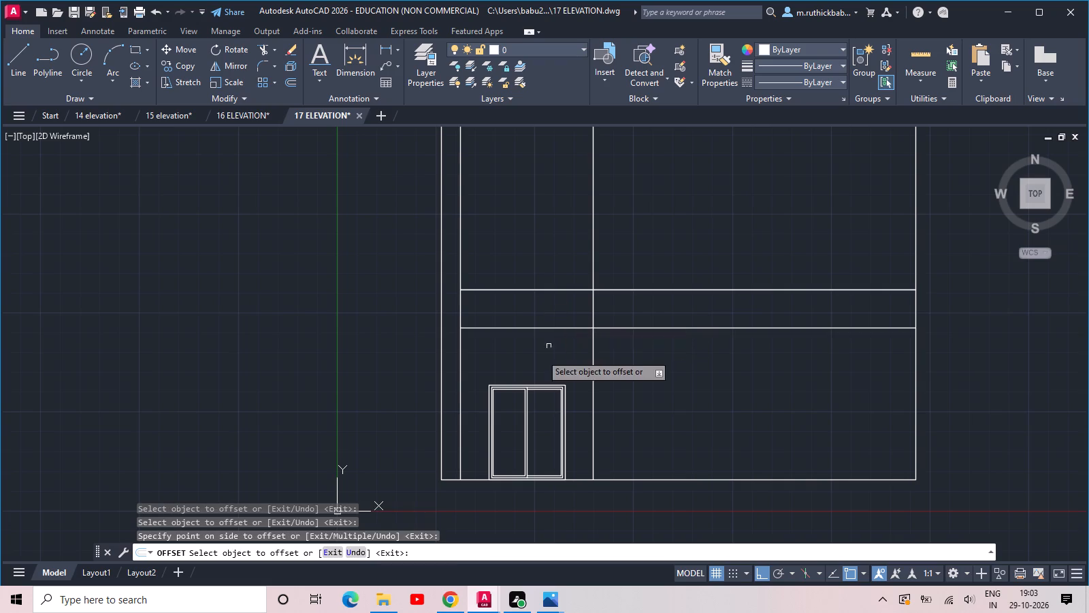
scroll(575, 356, "up", 1)
key("Escape")
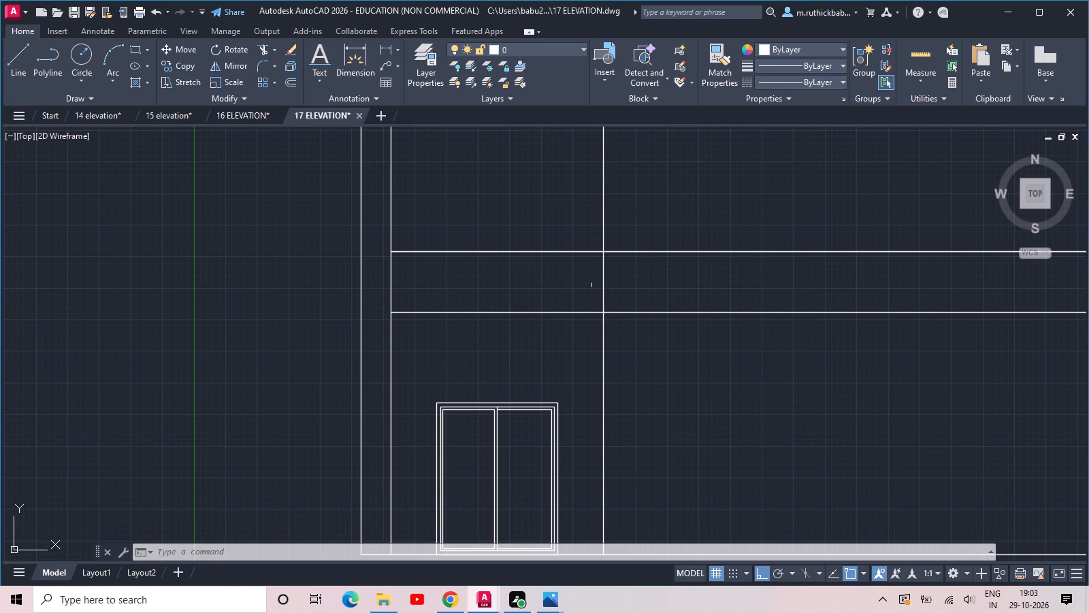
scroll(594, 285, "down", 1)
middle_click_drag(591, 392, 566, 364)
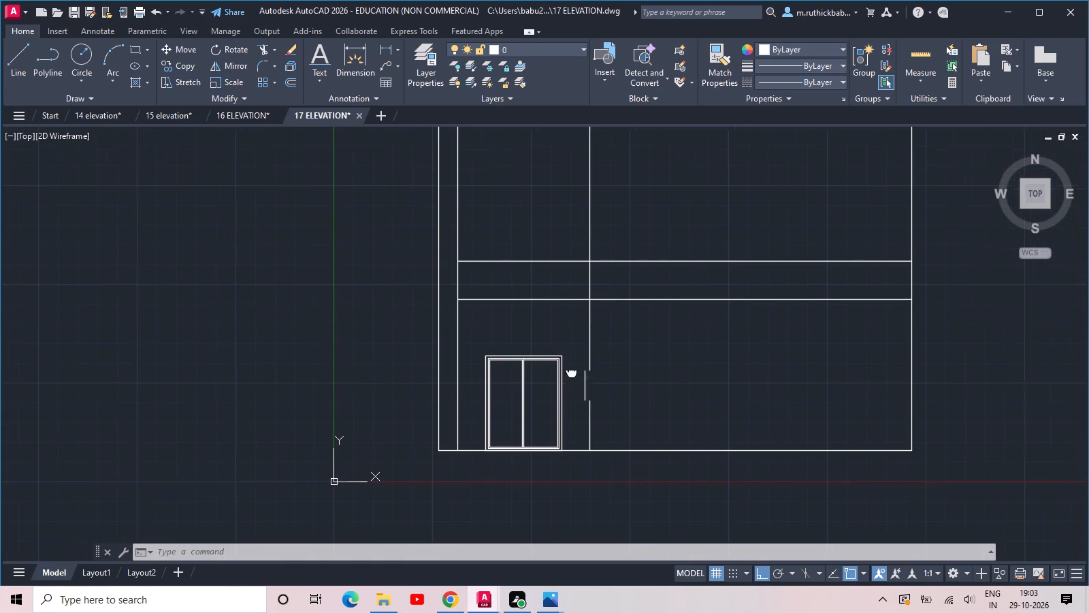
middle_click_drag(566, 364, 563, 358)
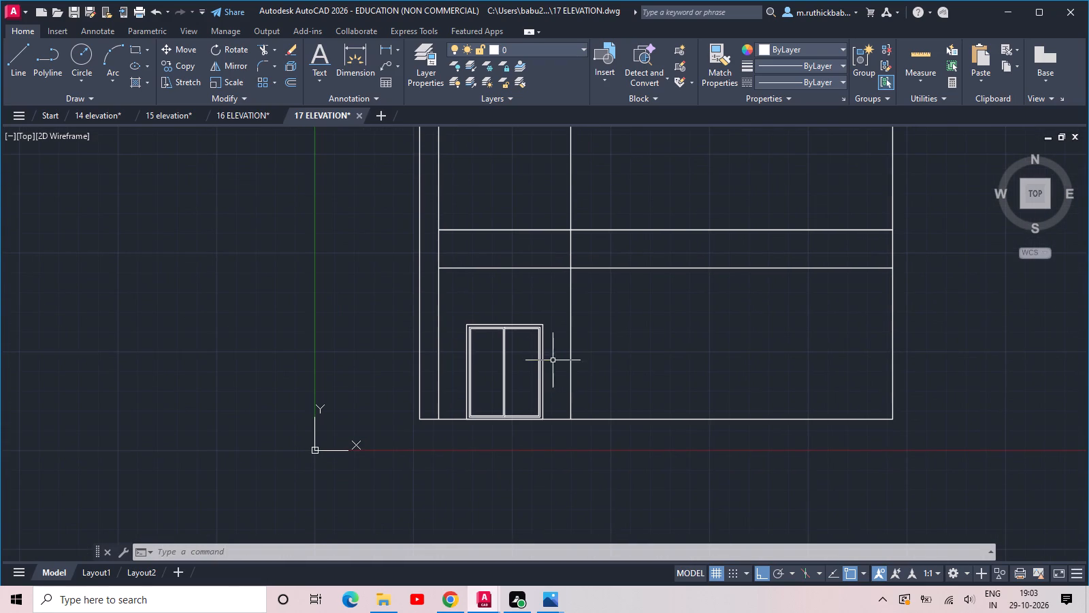
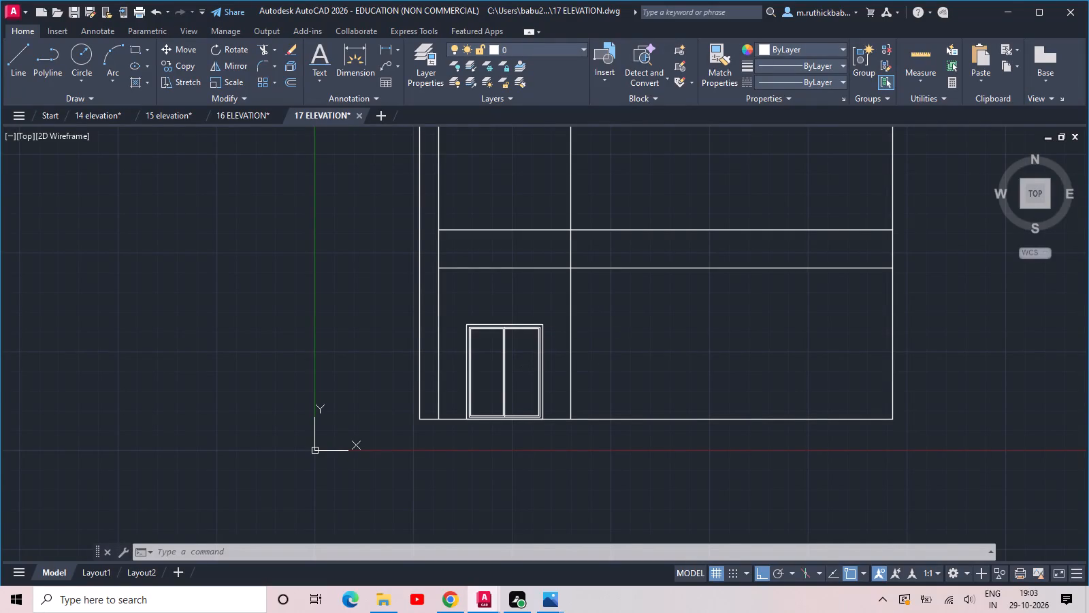
Draw a rectangle about 6'-6" by 9" in the wide ground-floor section beside the 7' bay.
type("REC")
key("space")
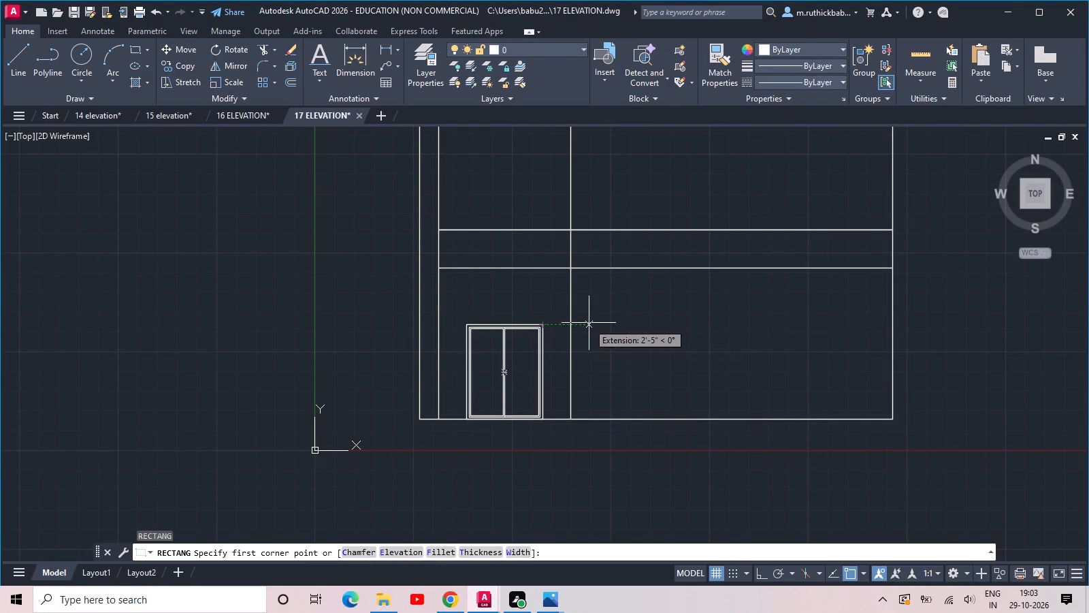
left_click(591, 324)
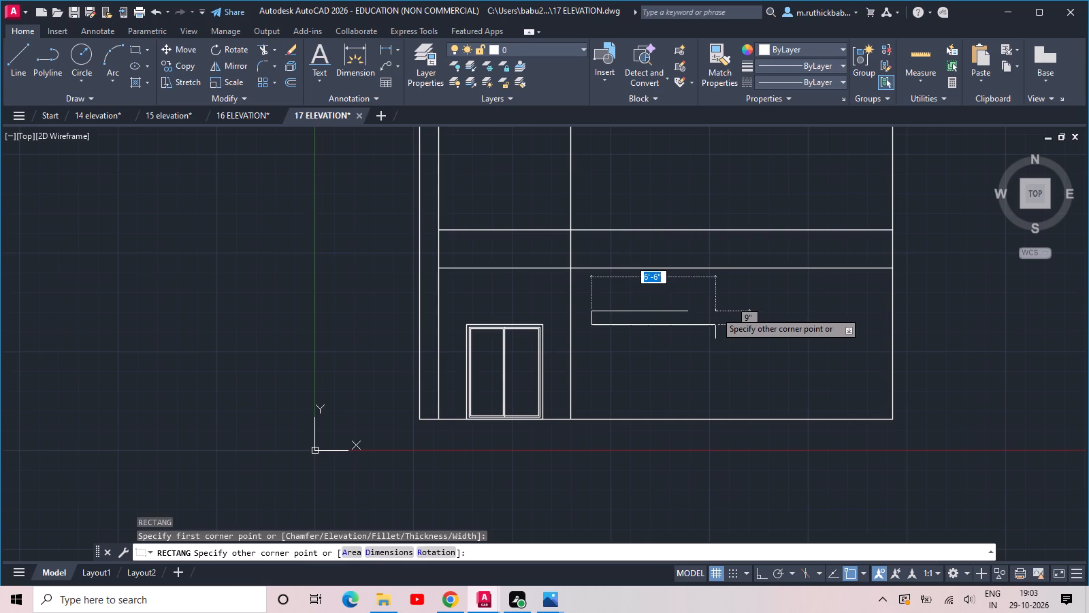
left_click(715, 311)
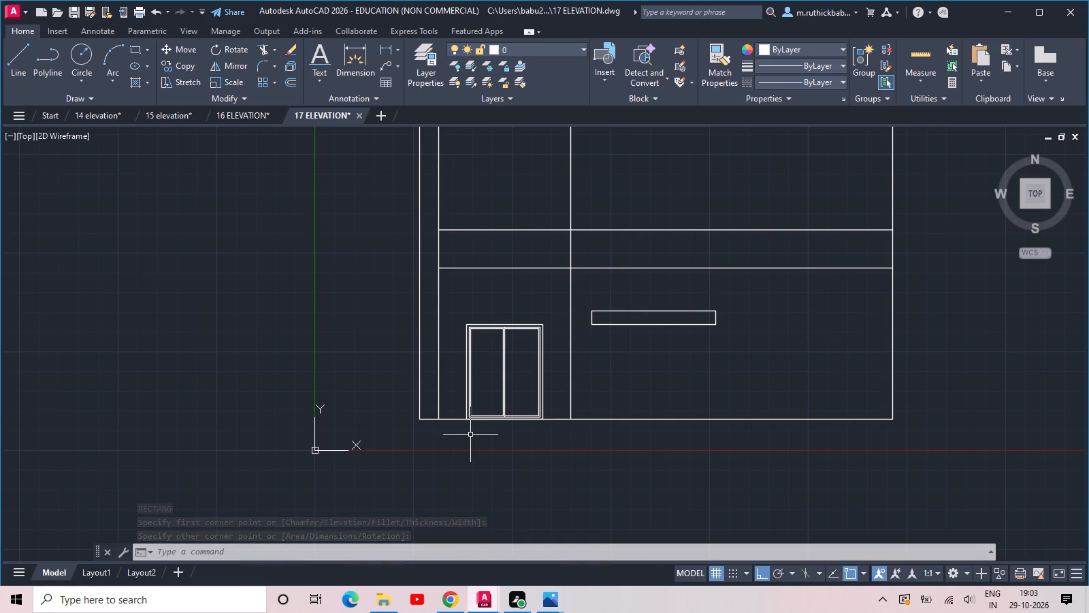
Insert the imperial Door Elevation block from the Architectural tool palette near the building's left edge and close the palette.
key("ctrl+3")
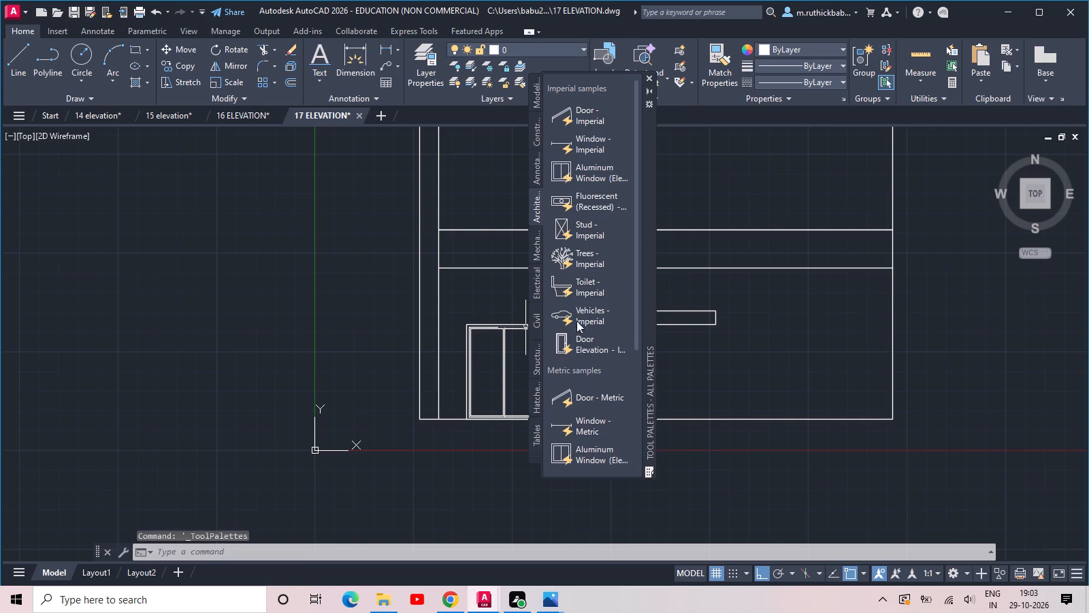
left_click_drag(574, 343, 398, 362)
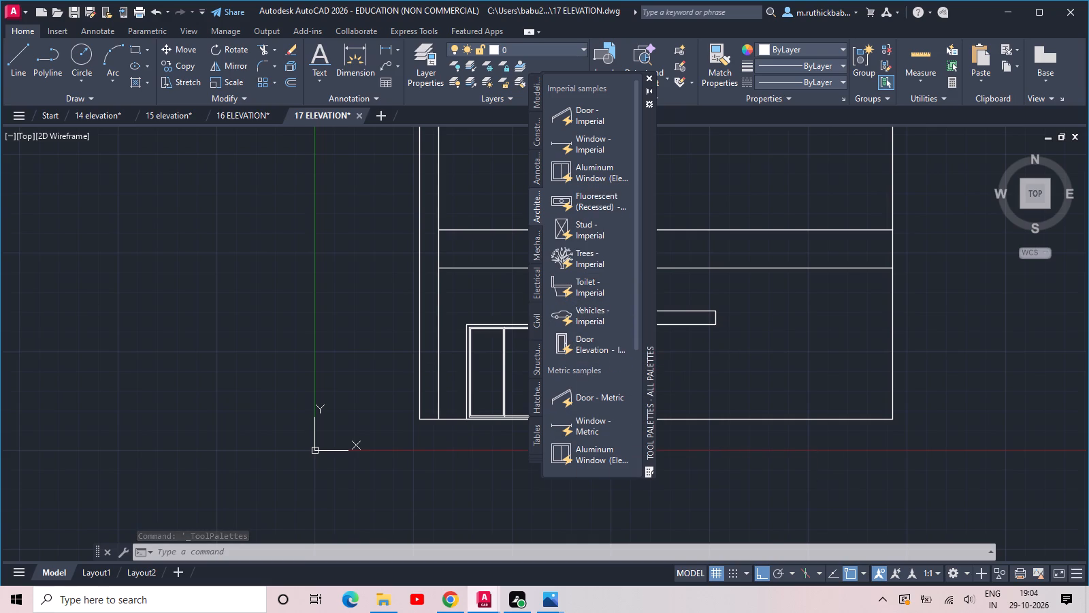
left_click_drag(398, 362, 383, 368)
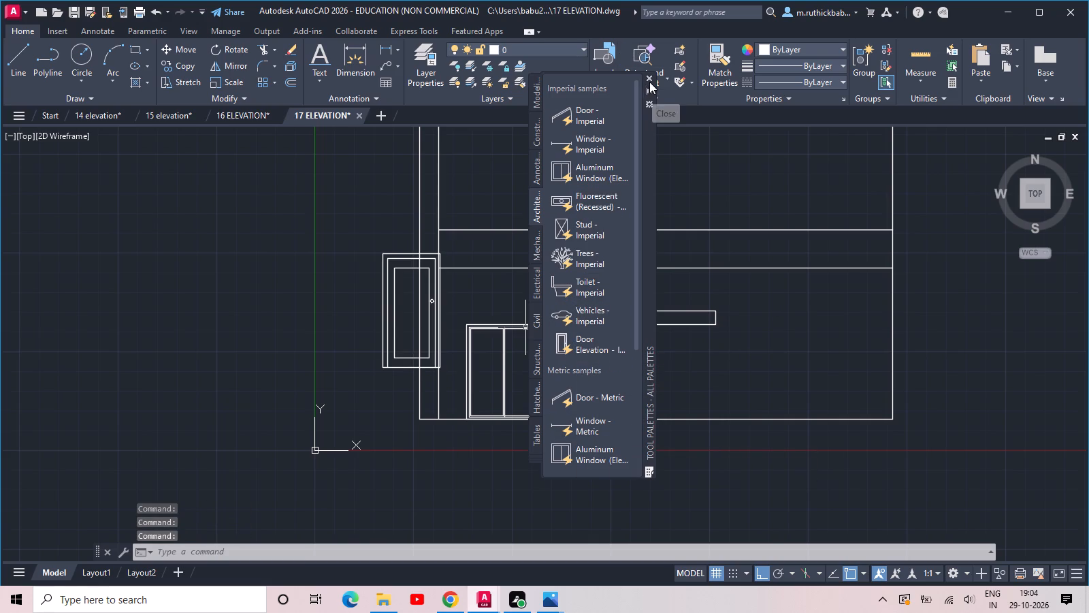
left_click(649, 79)
Move the door block by its lower-left corner onto the building's base line, beneath the small rectangle.
left_click_drag(396, 351, 387, 366)
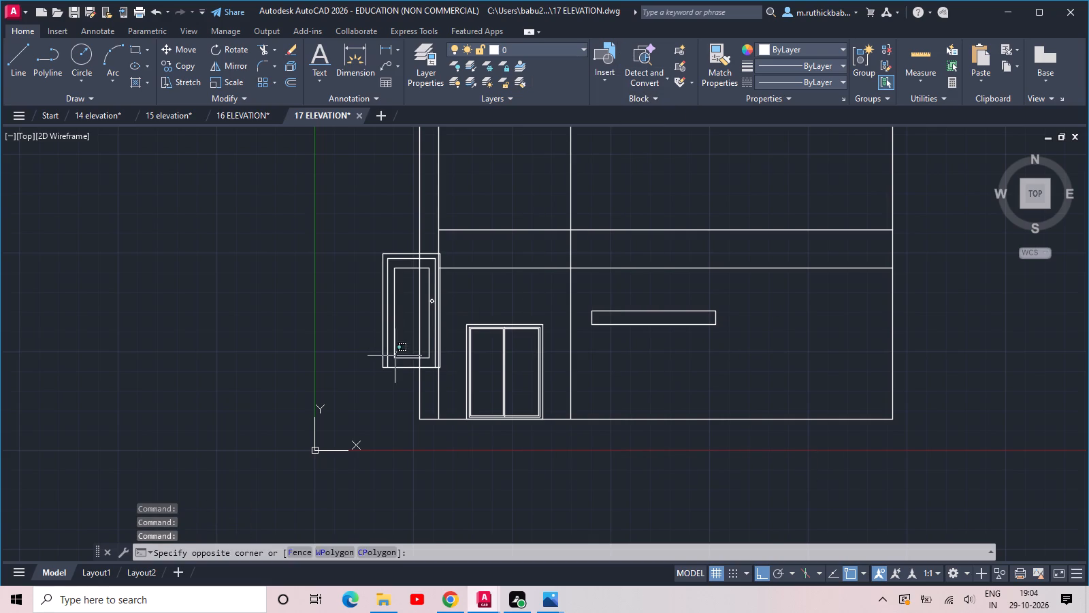
left_click_drag(387, 366, 391, 360)
left_click(346, 392)
left_click(382, 368)
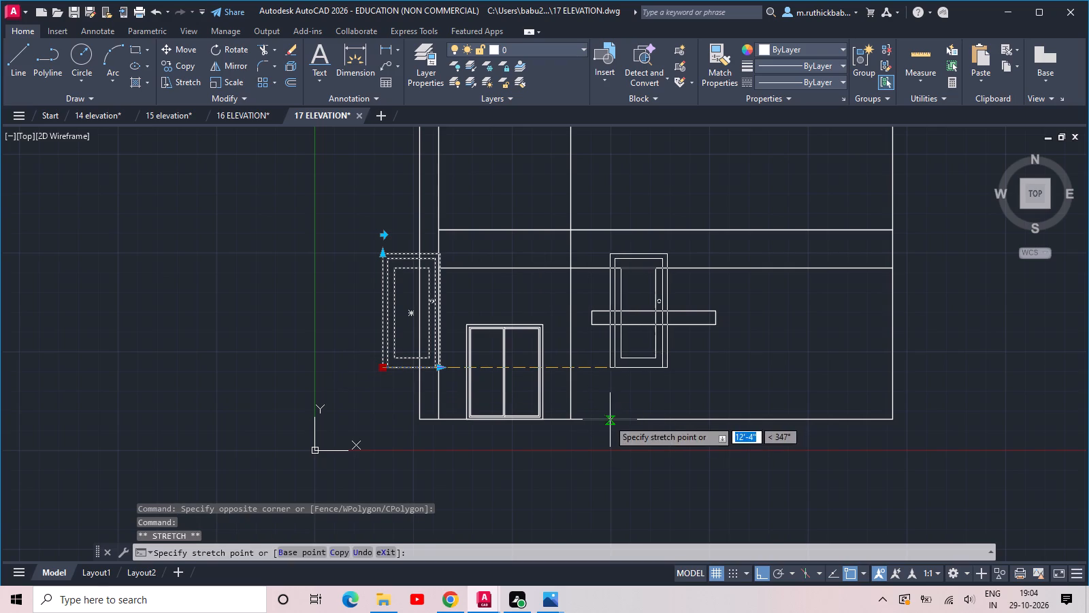
left_click(608, 420)
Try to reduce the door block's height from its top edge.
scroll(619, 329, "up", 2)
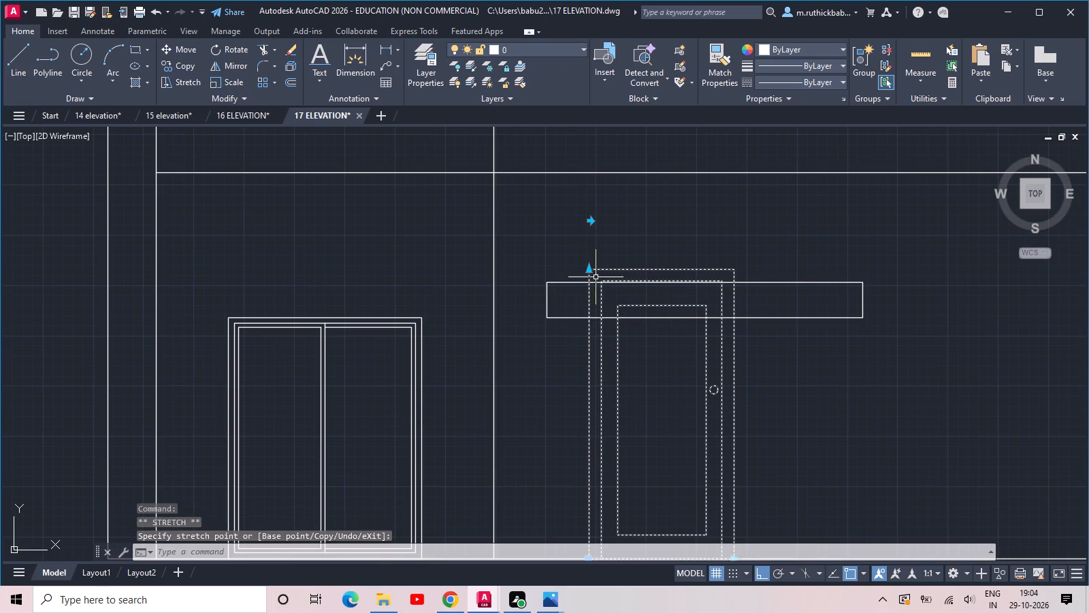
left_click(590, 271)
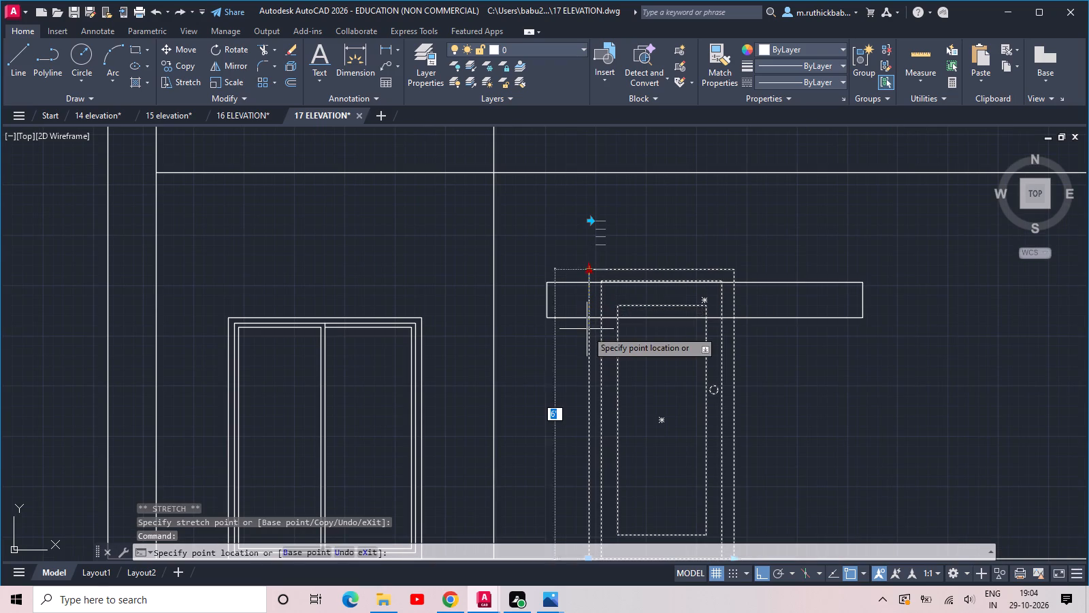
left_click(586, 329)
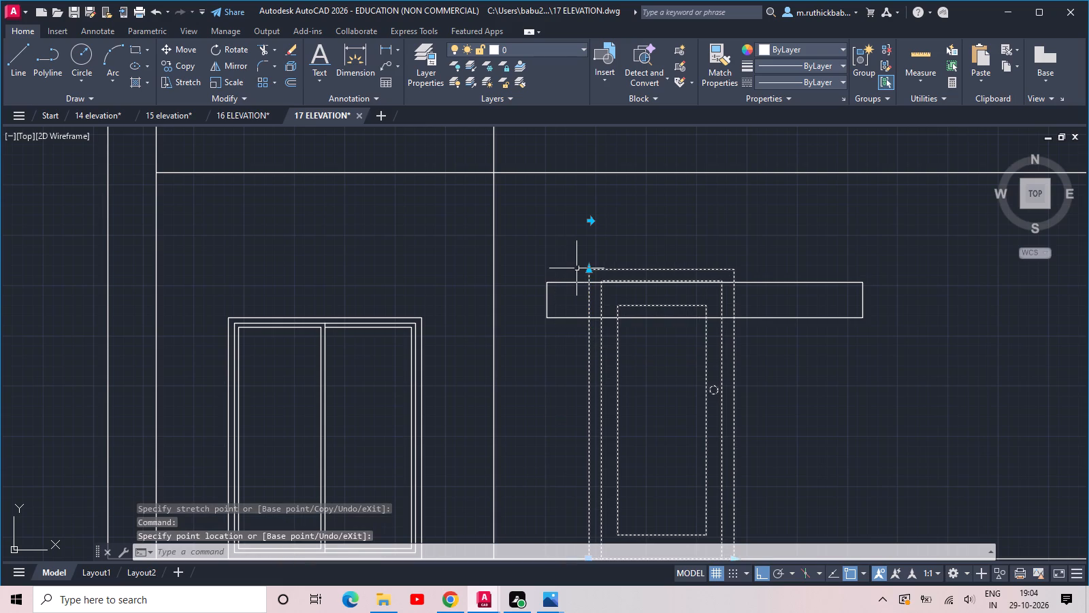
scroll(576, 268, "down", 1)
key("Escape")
Move the small rectangle straight up so its bottom edge rests on the top of the door frame.
left_click(574, 313)
left_click(555, 271)
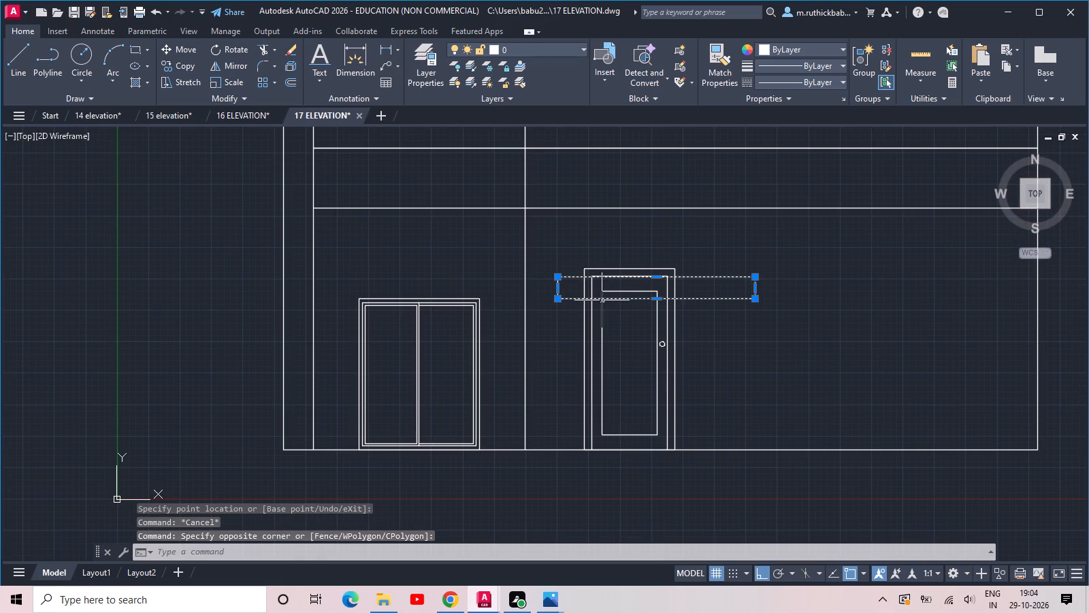
key("m")
type("OV")
key("space")
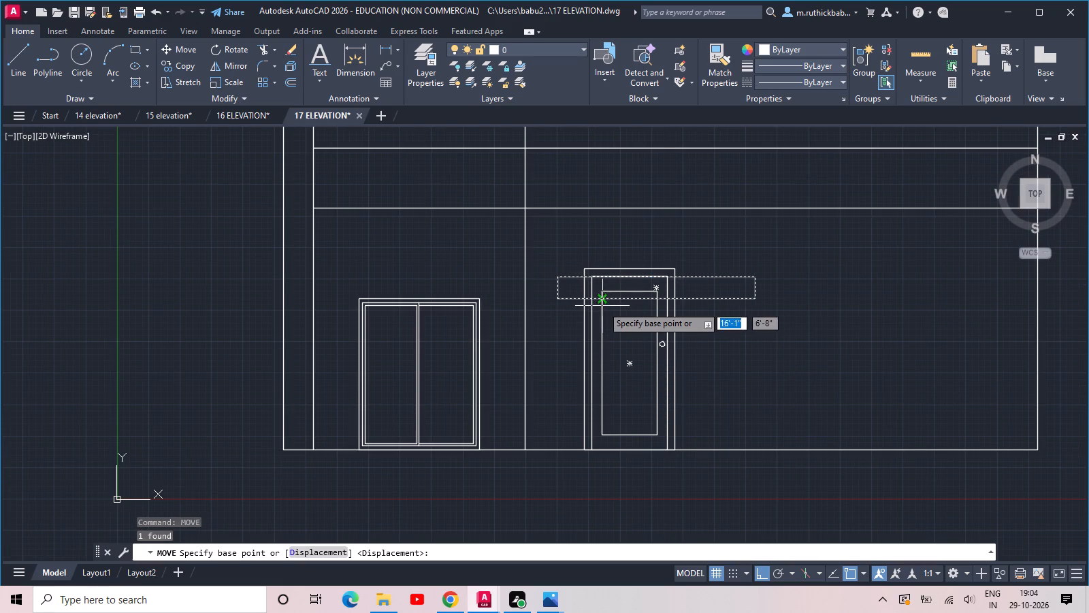
left_click(583, 302)
left_click(582, 269)
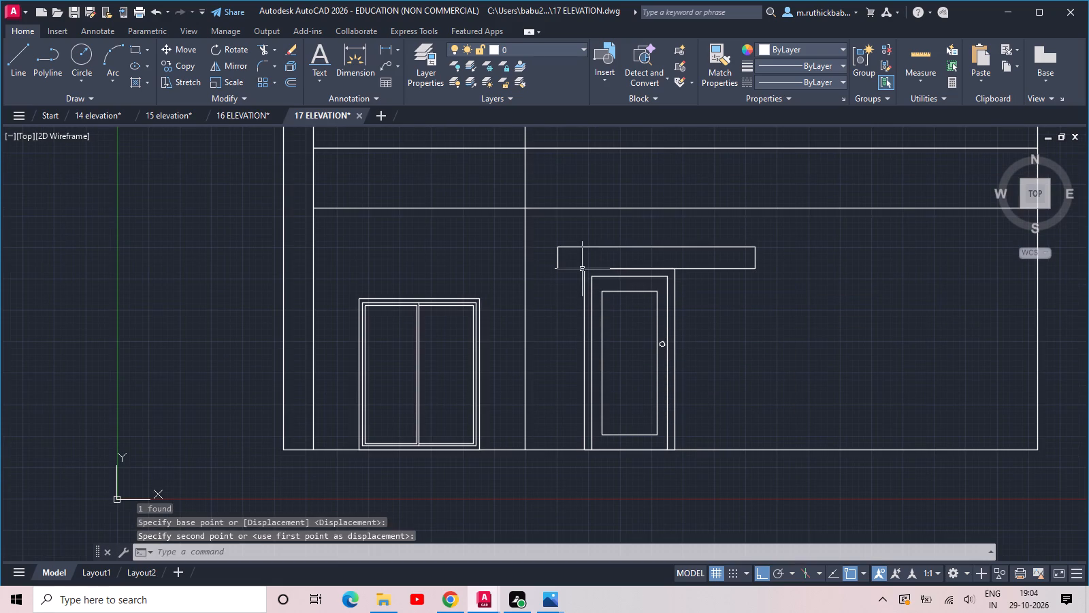
key("Escape")
Mirror the door block about its right vertical edge, keeping the original, to form a double door.
left_click(692, 308)
left_click(559, 387)
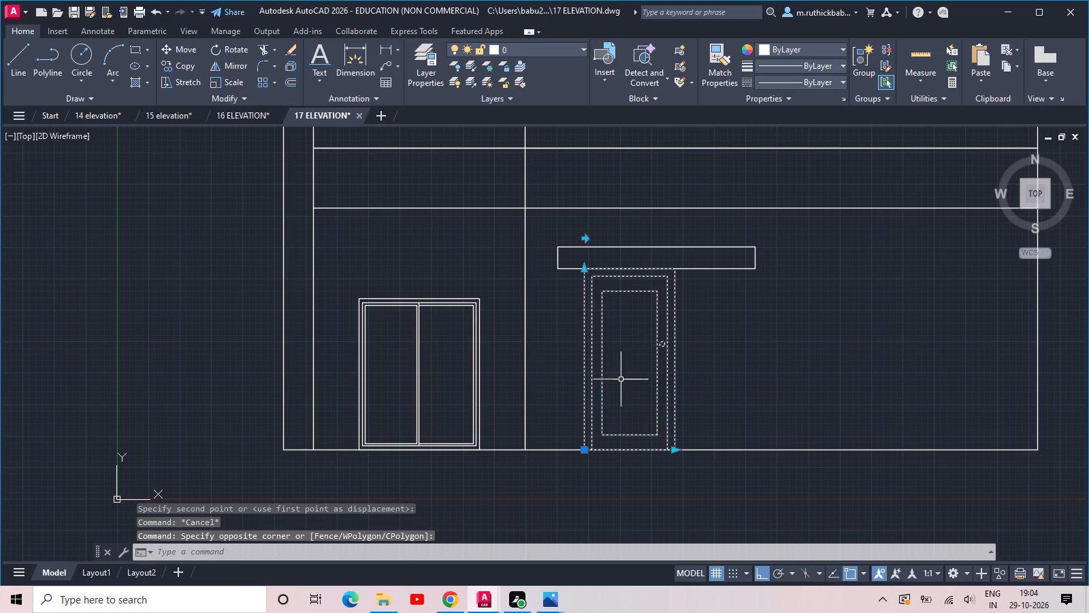
type("MI")
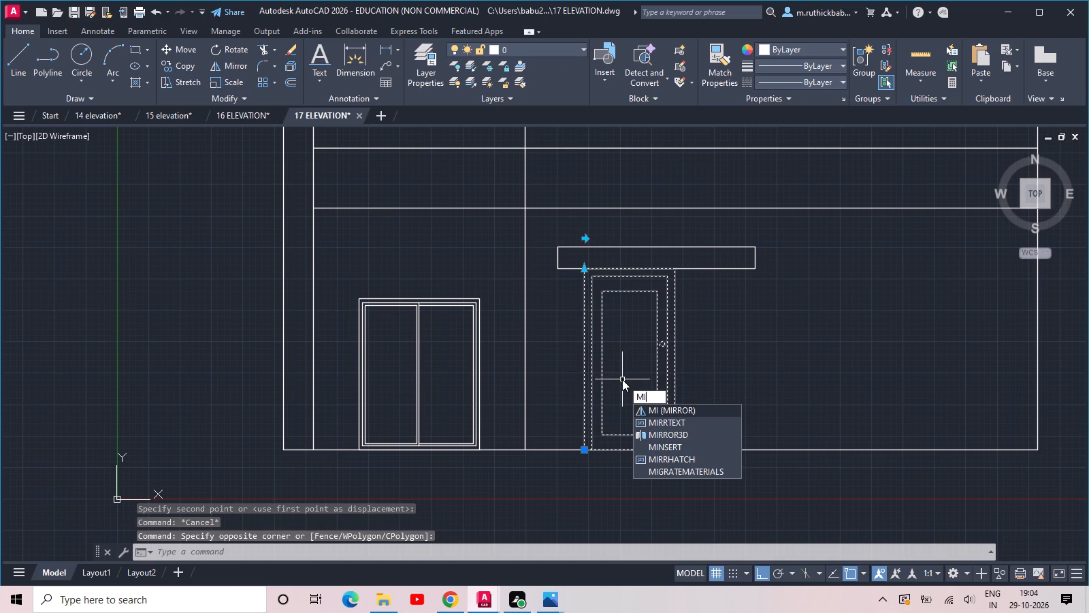
key("space")
left_click(677, 450)
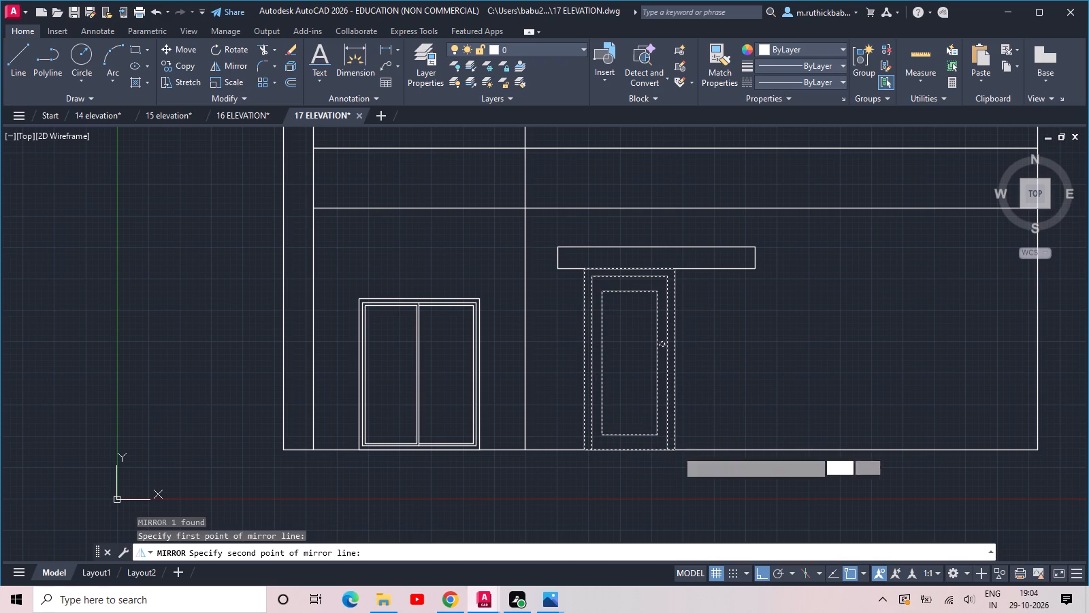
left_click(648, 224)
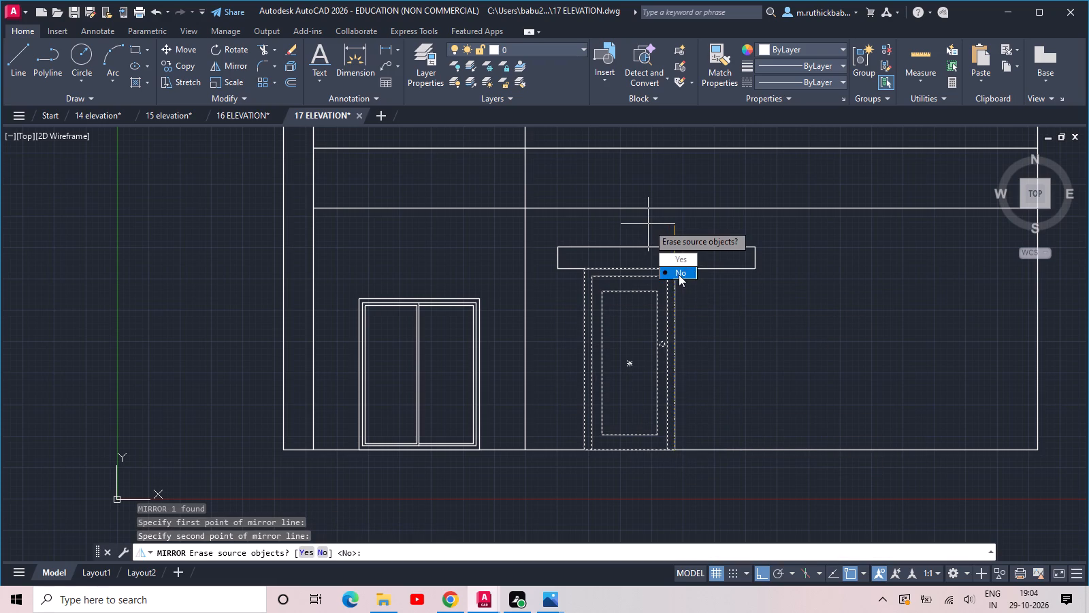
left_click_drag(679, 274, 648, 224)
Stretch the lintel rectangle's right edge past the double door to match its overhang on the left side.
left_click_drag(759, 255, 752, 256)
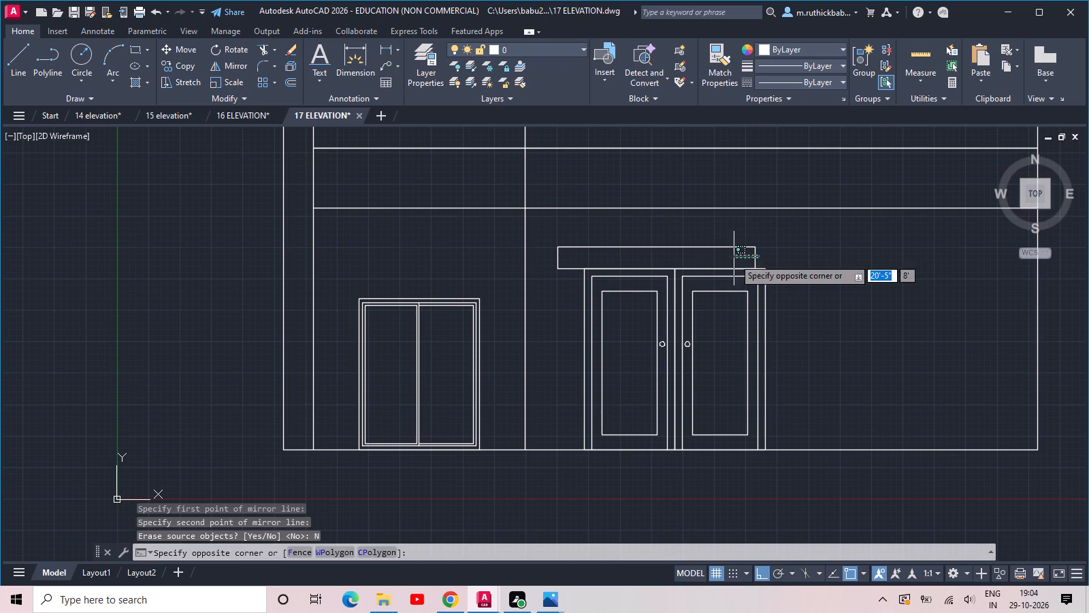
left_click(734, 258)
left_click(755, 259)
left_click(794, 258)
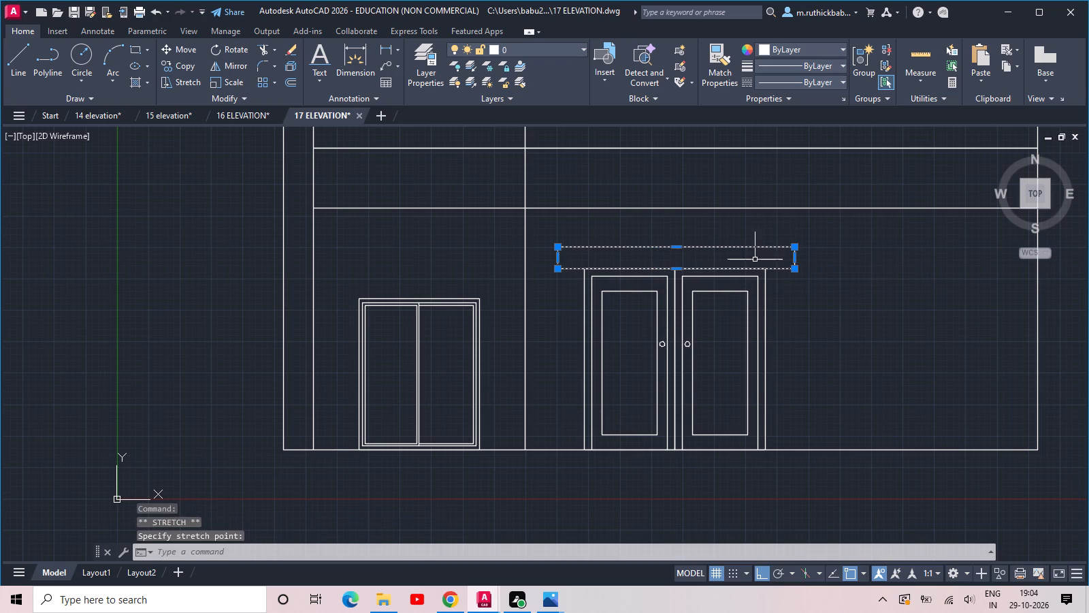
key("Escape")
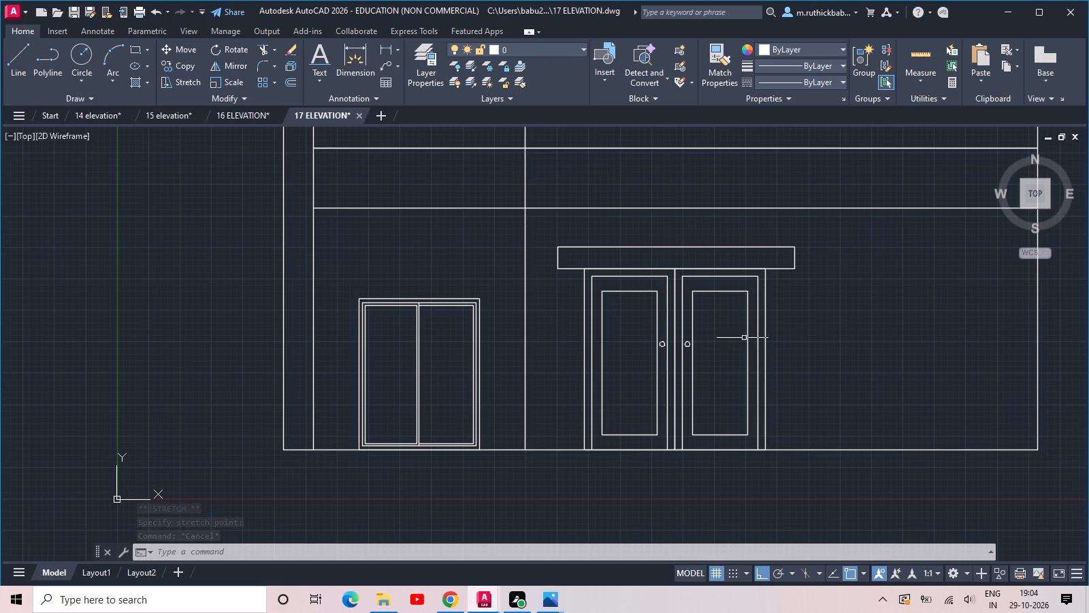
Copy the ground-floor window block horizontally about 17' along the base line, to the far side of the double door.
middle_click_drag(814, 313, 721, 328)
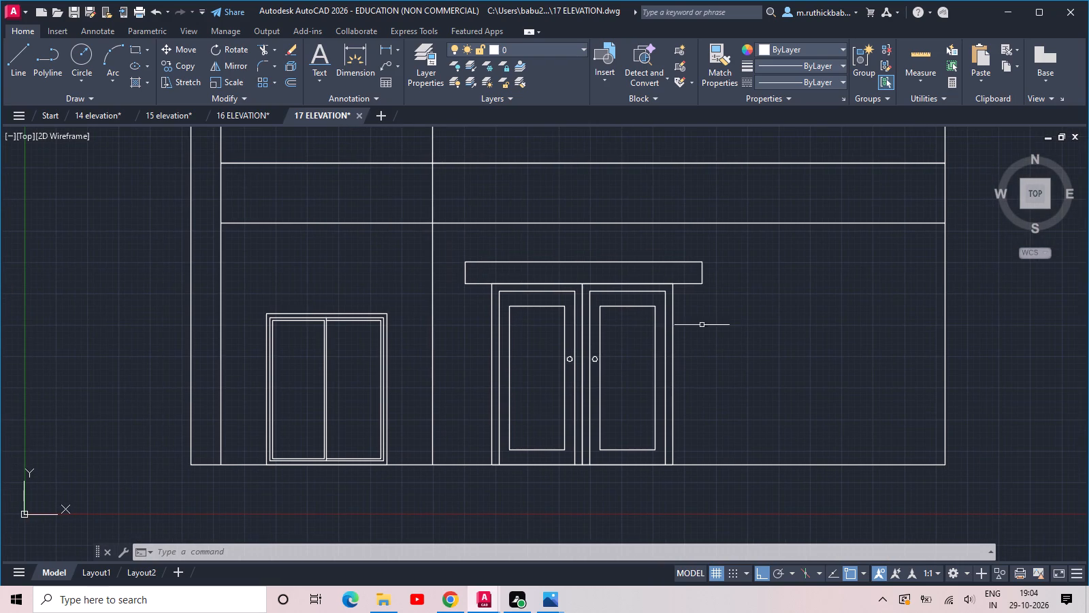
left_click(361, 349)
left_click(295, 290)
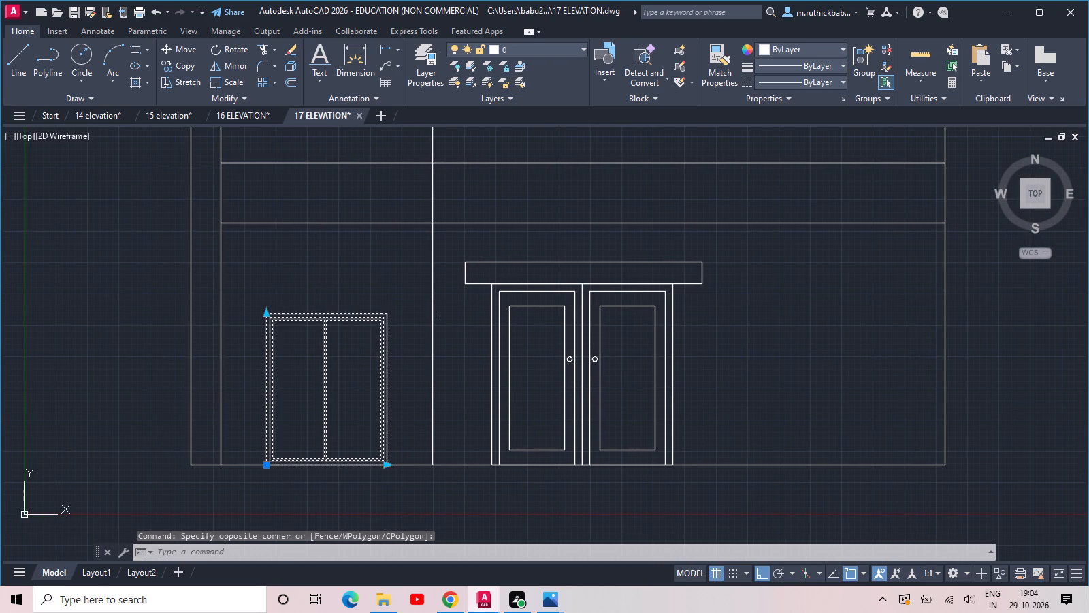
type("CO")
key("space")
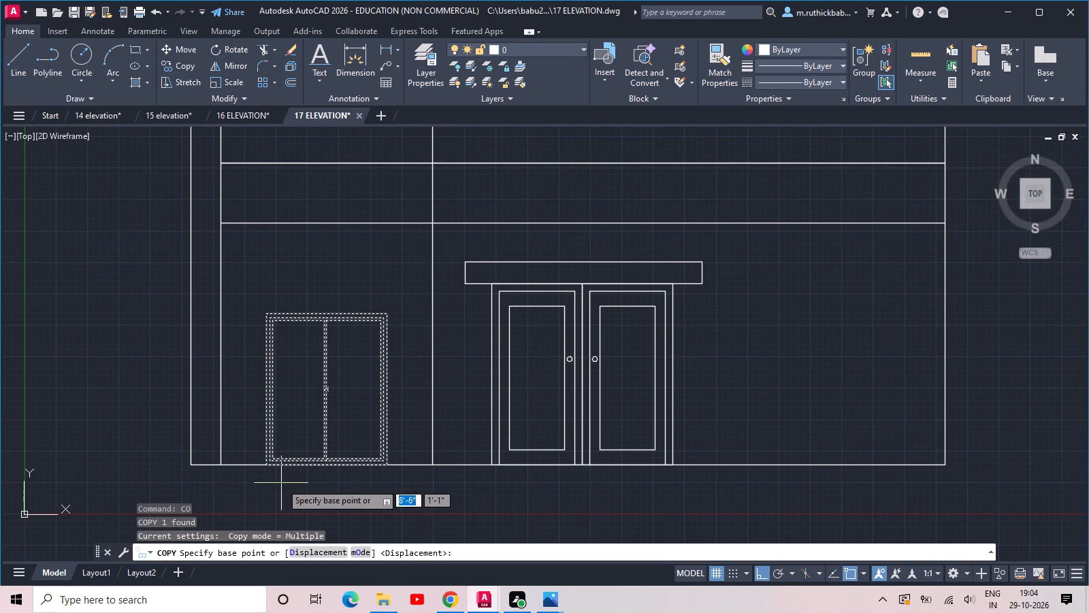
left_click(267, 468)
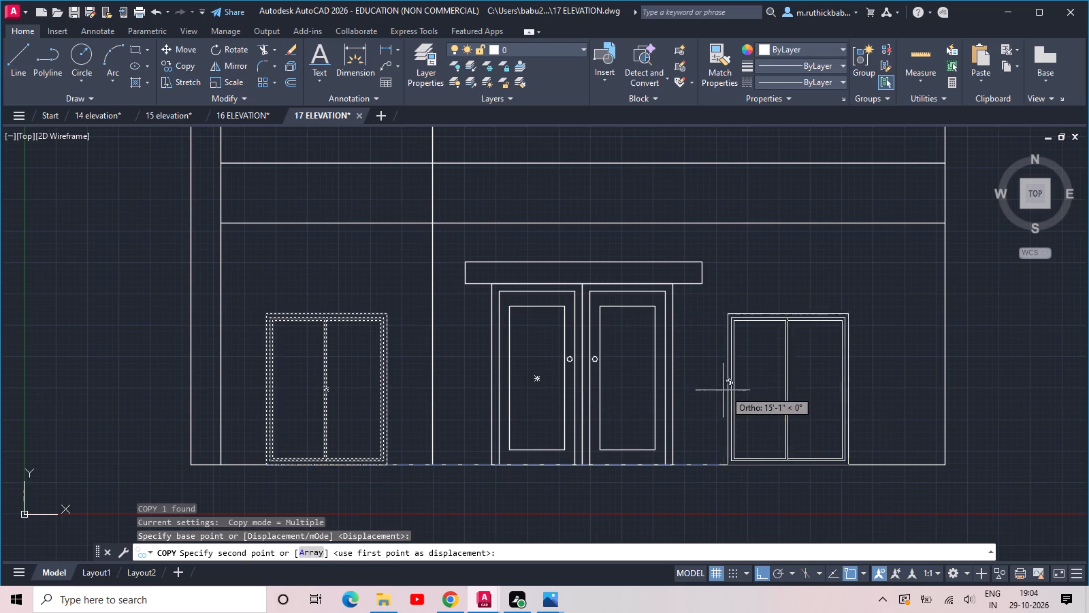
left_click(788, 406)
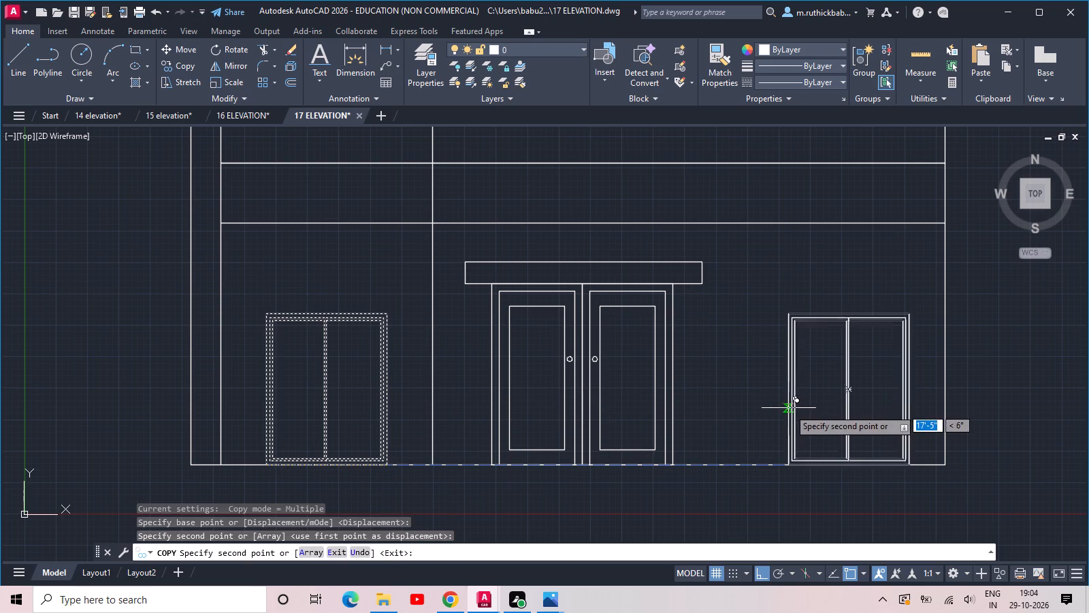
key("Escape")
Shrink the copied window block to half its width by pulling its right edge inward.
scroll(825, 368, "up", 1)
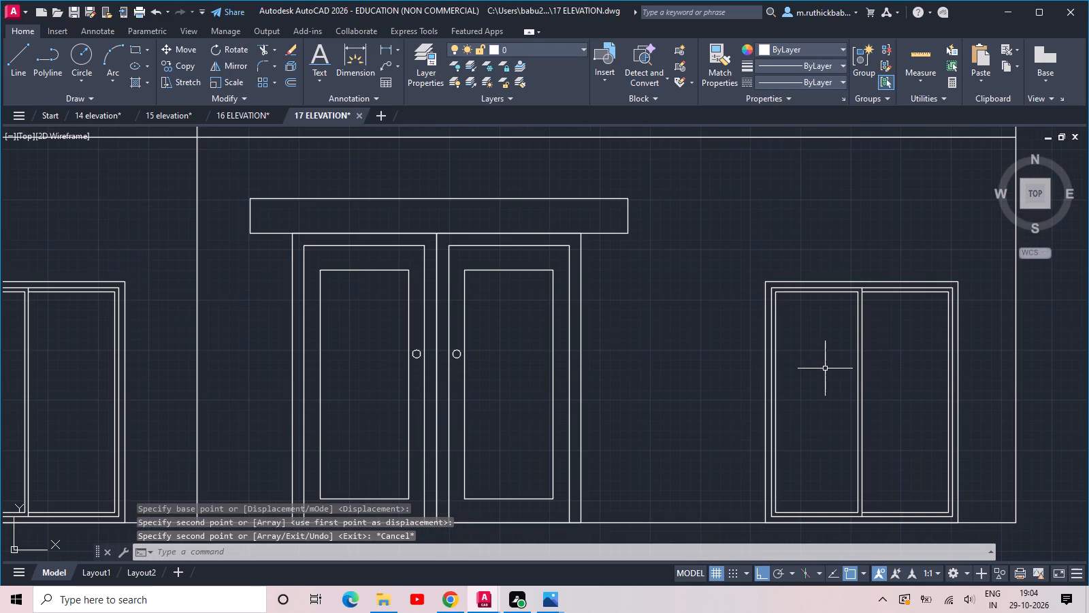
left_click(894, 359)
left_click(844, 317)
middle_click_drag(850, 326, 745, 193)
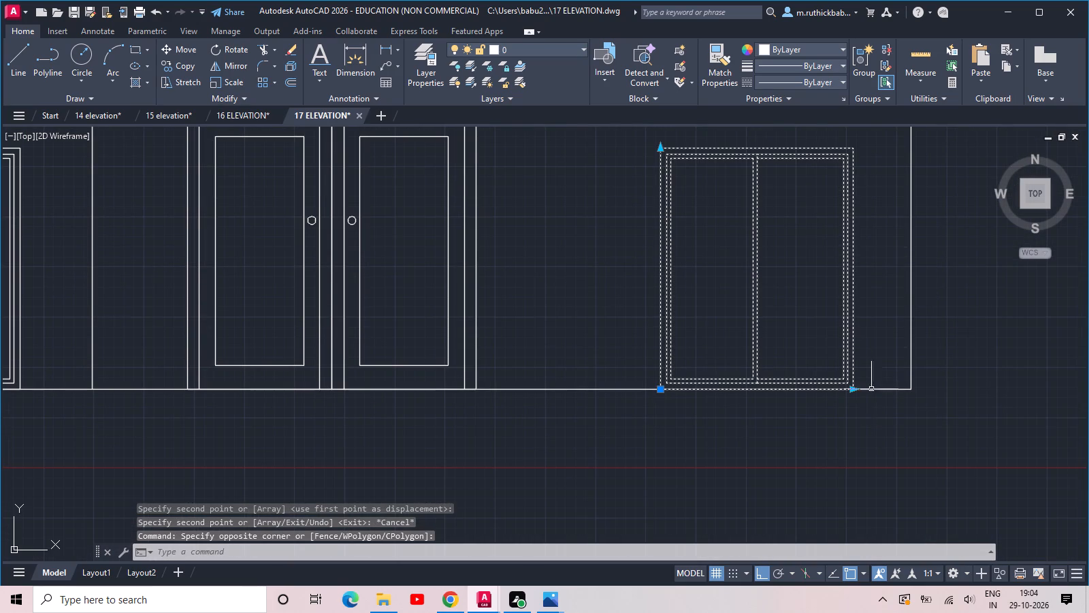
left_click(854, 389)
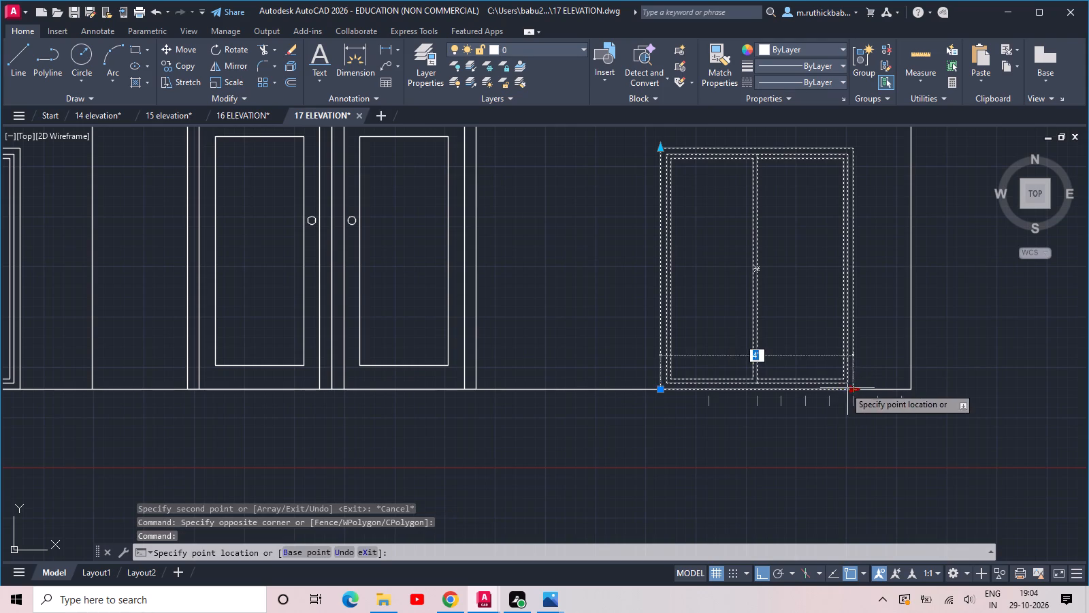
left_click(760, 390)
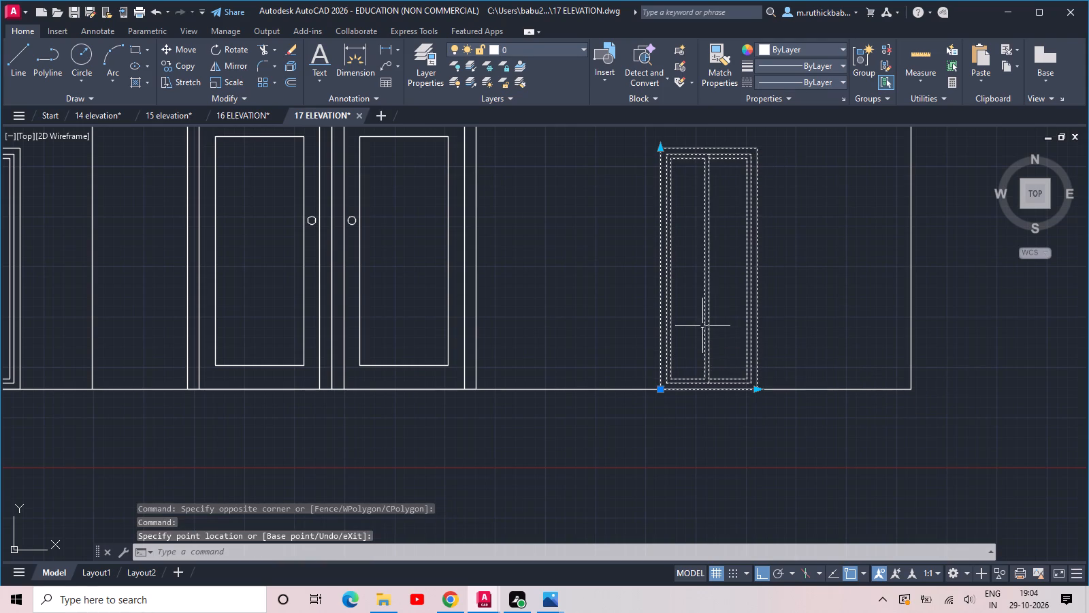
Move the narrowed window block vertically about 1'-9" above the building's base line.
left_click(663, 388)
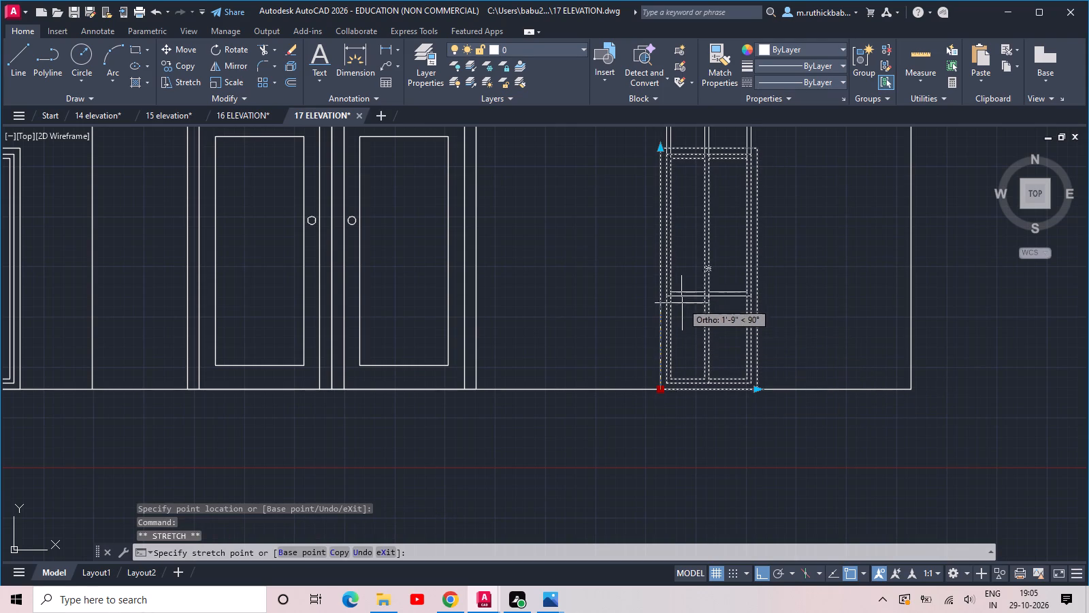
left_click(681, 302)
middle_click_drag(677, 302, 685, 390)
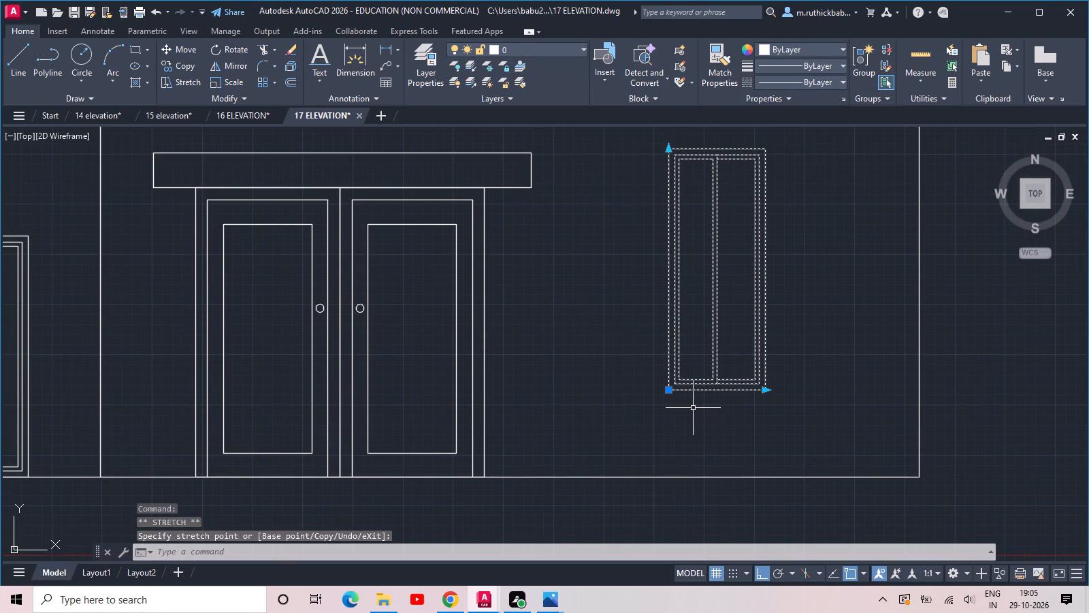
Lower the top edge of the narrowed window block to reduce its height to about 4'.
left_click(669, 151)
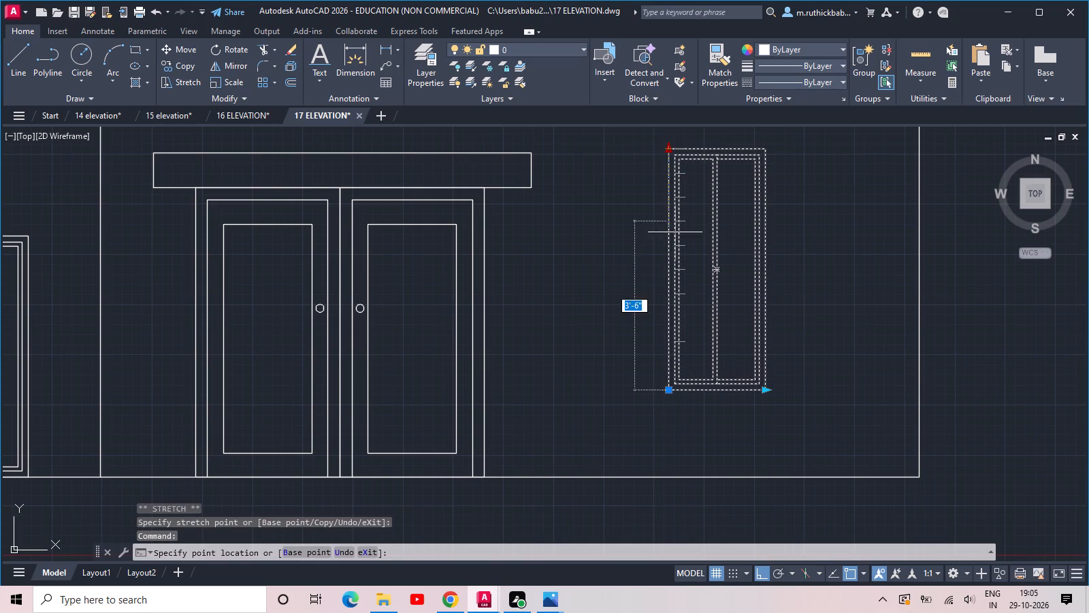
left_click(676, 205)
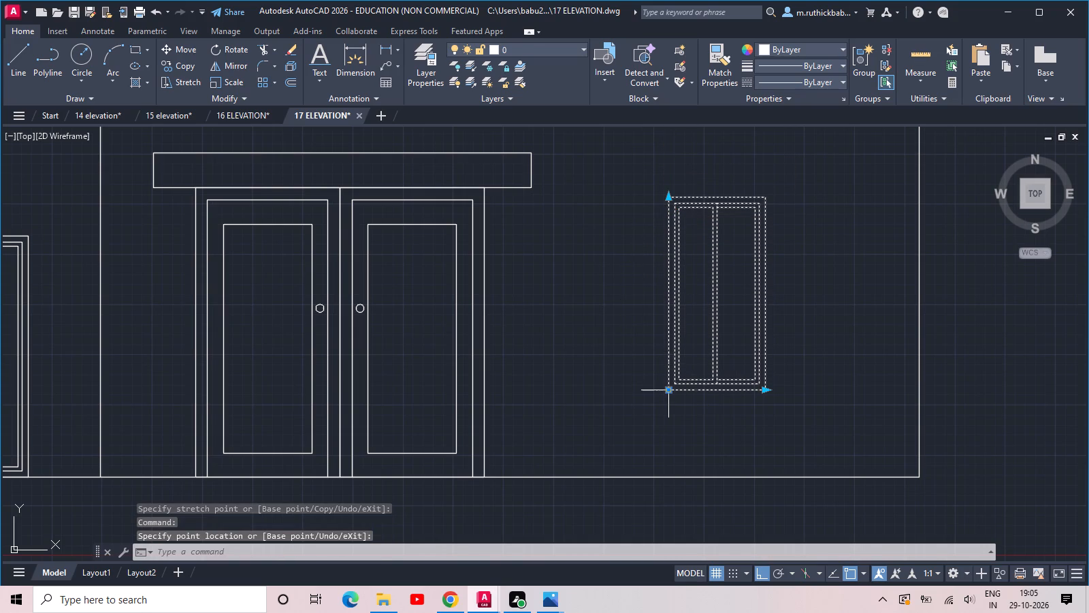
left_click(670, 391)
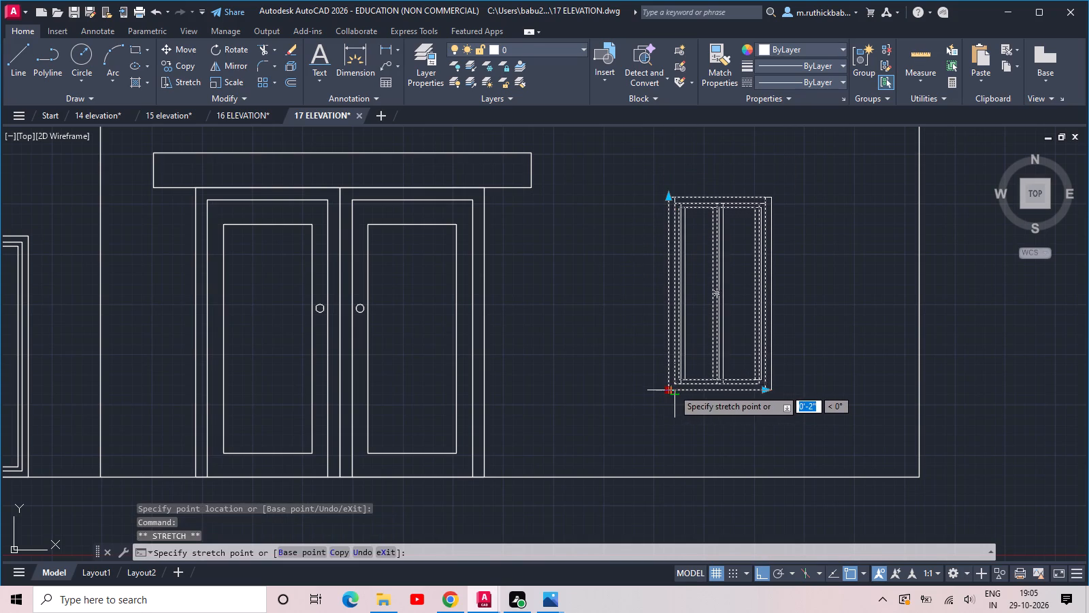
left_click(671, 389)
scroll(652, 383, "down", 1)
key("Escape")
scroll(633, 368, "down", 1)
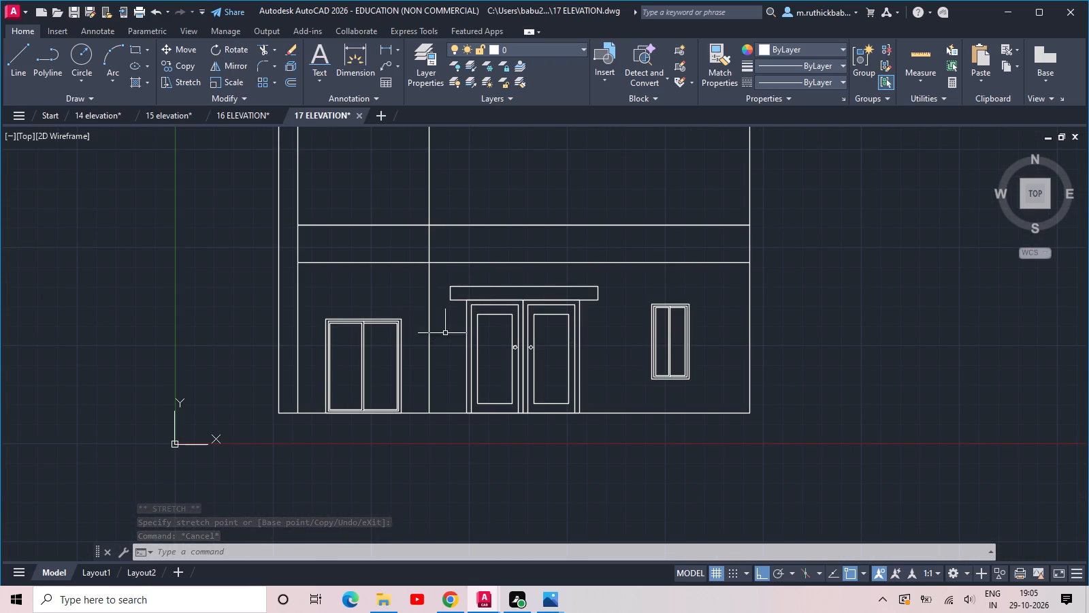
Move the double door, its lintel and the narrow window together about 1'-6" horizontally toward the wide ground-floor window.
left_click(708, 285)
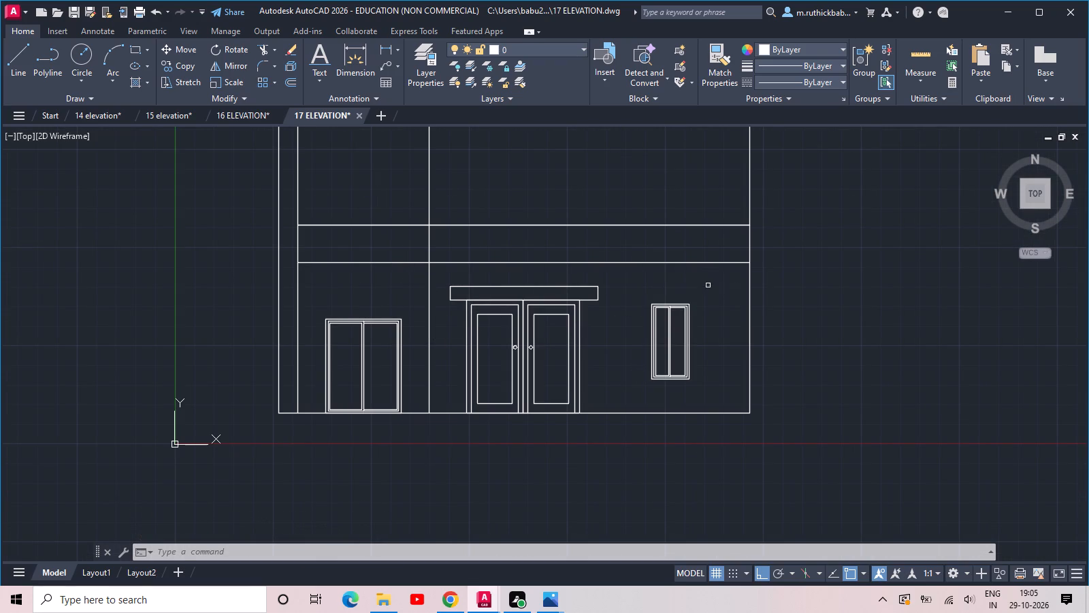
left_click(445, 383)
type("MOV")
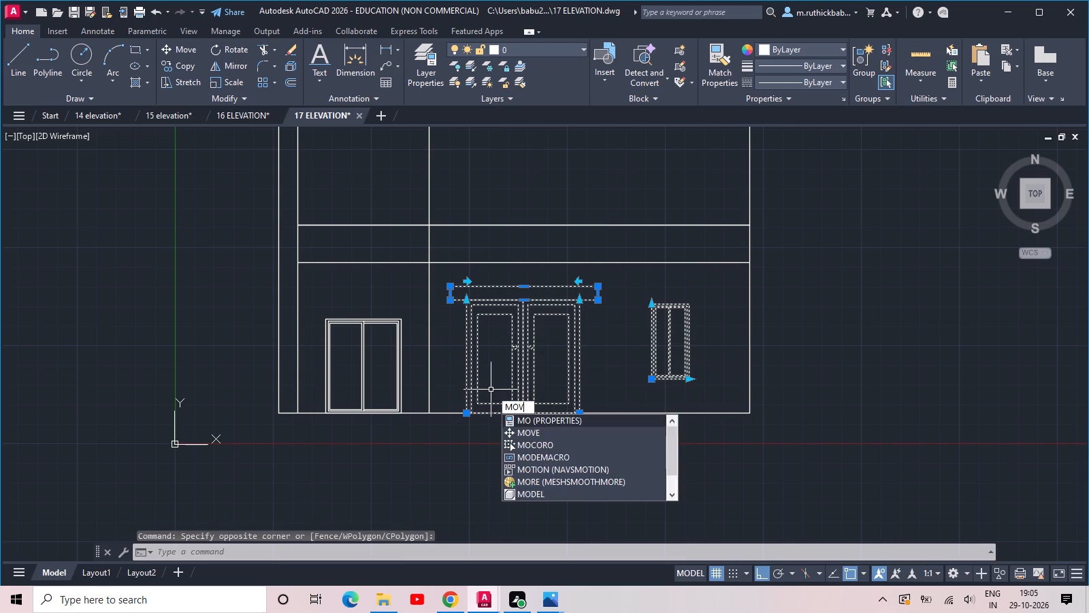
key("space")
left_click(472, 415)
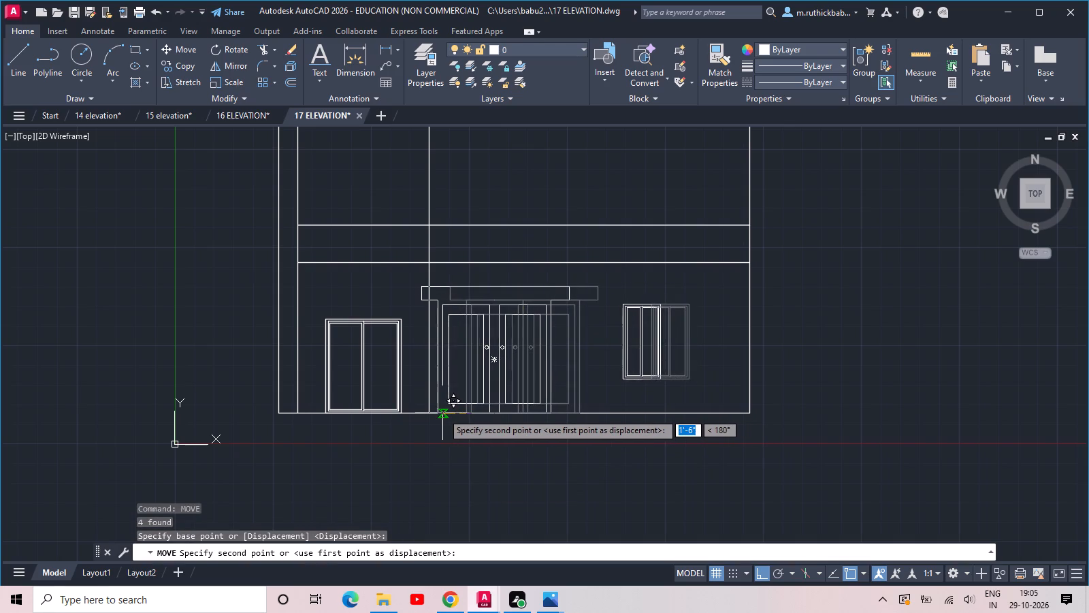
left_click(442, 413)
key("Escape")
Erase the vertical bay line that crosses the end of the door lintel.
left_click(444, 277)
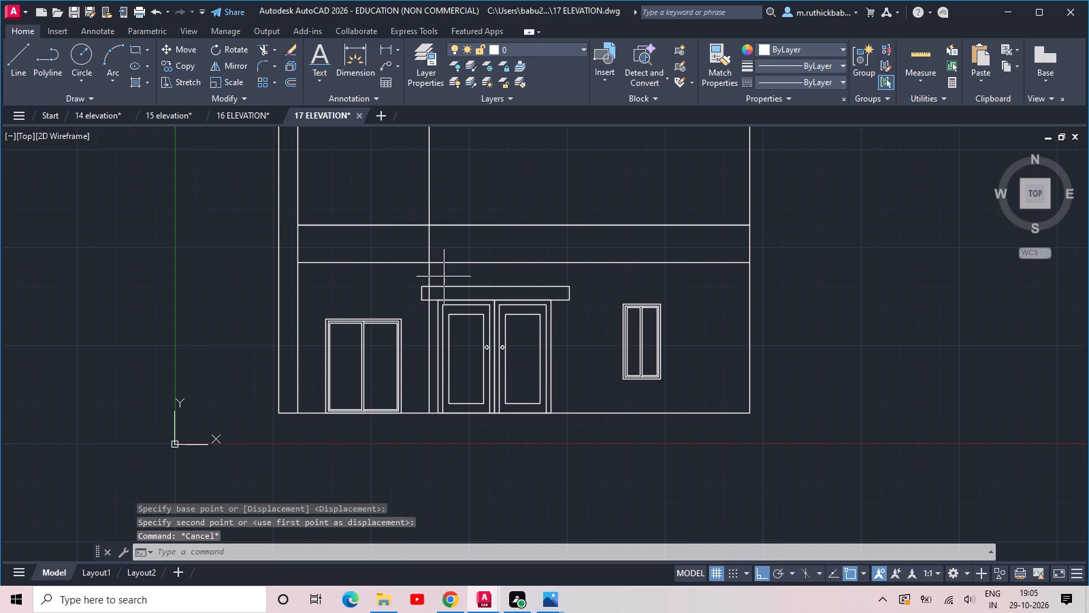
left_click(419, 272)
key("Delete")
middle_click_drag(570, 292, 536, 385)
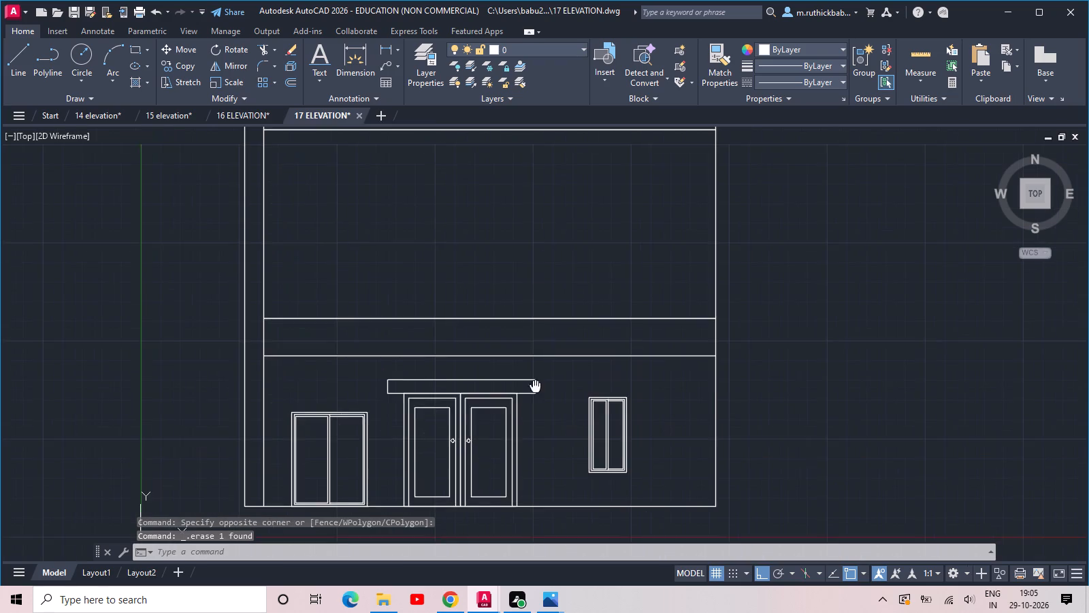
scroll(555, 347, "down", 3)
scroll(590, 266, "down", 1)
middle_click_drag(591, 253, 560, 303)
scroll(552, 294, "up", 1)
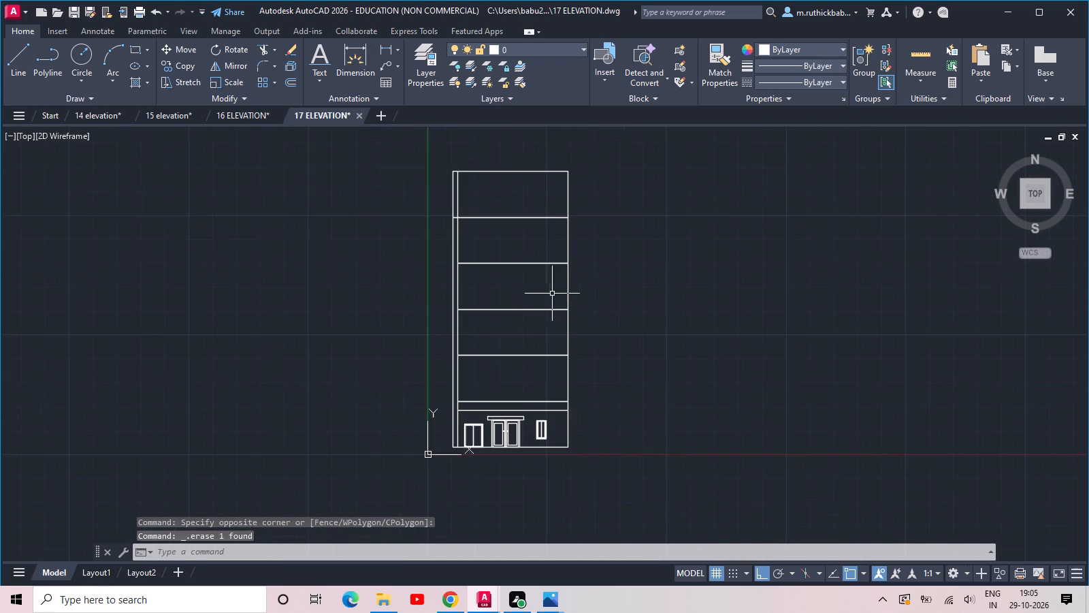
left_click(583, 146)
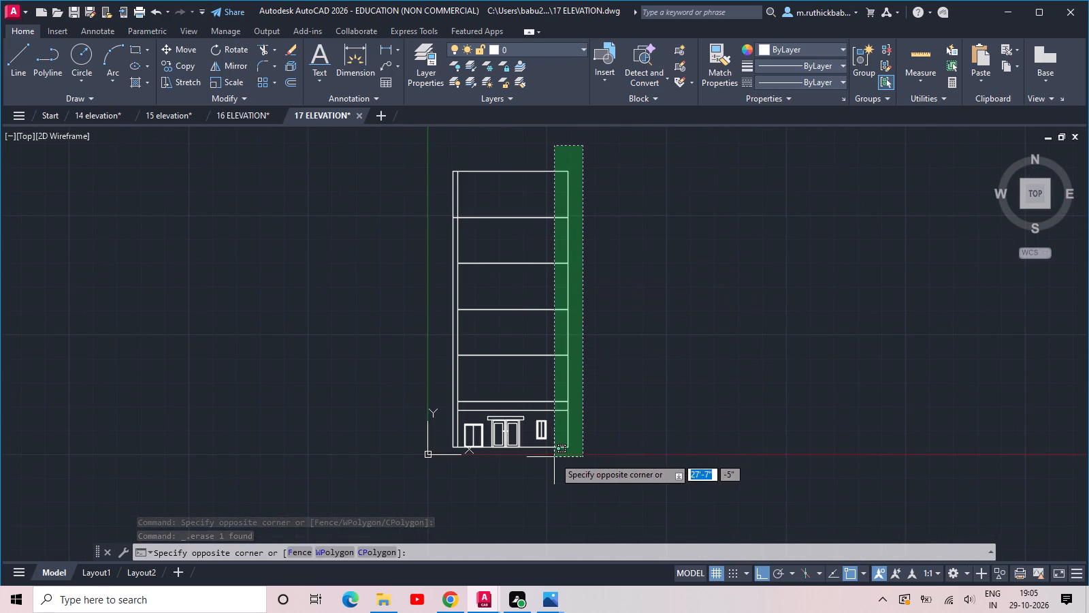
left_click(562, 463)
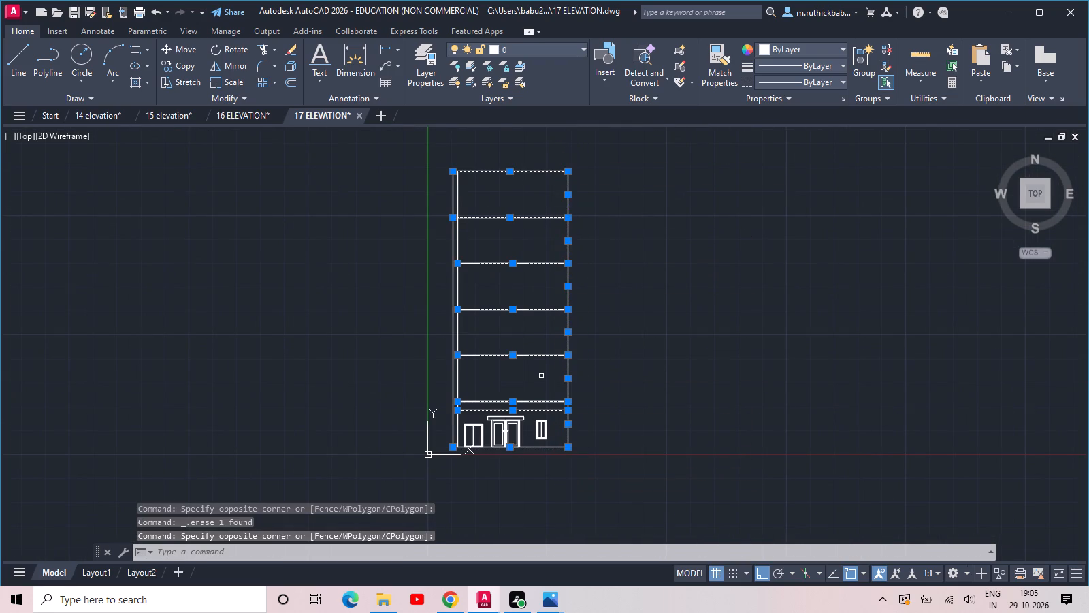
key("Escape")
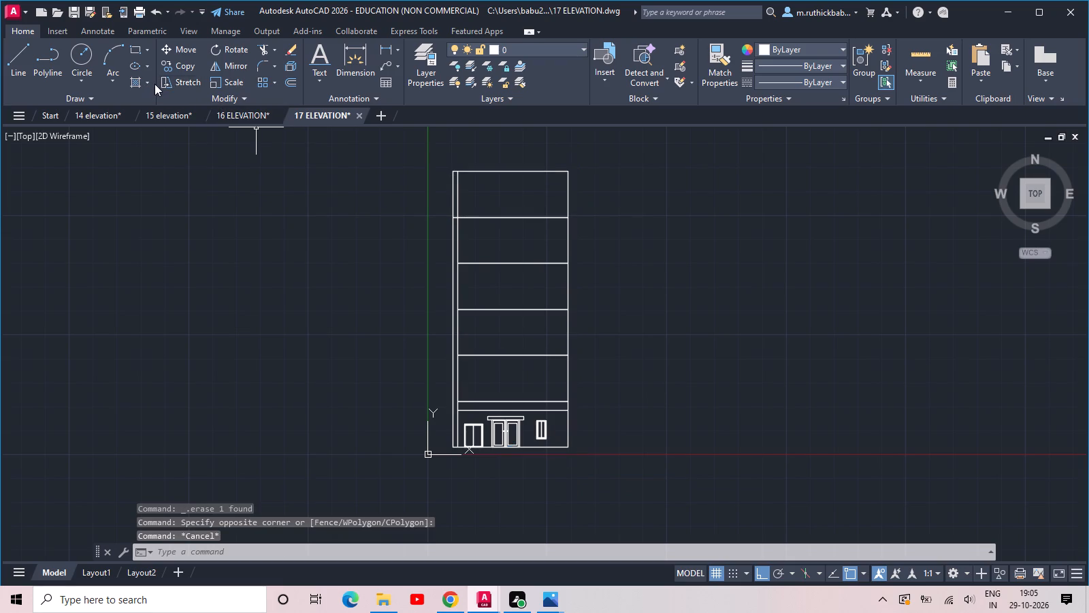
Stretch the building's outer edge on the narrow-window side inward about 1'-10", including all floor lines ending on it.
left_click(171, 78)
left_click(594, 150)
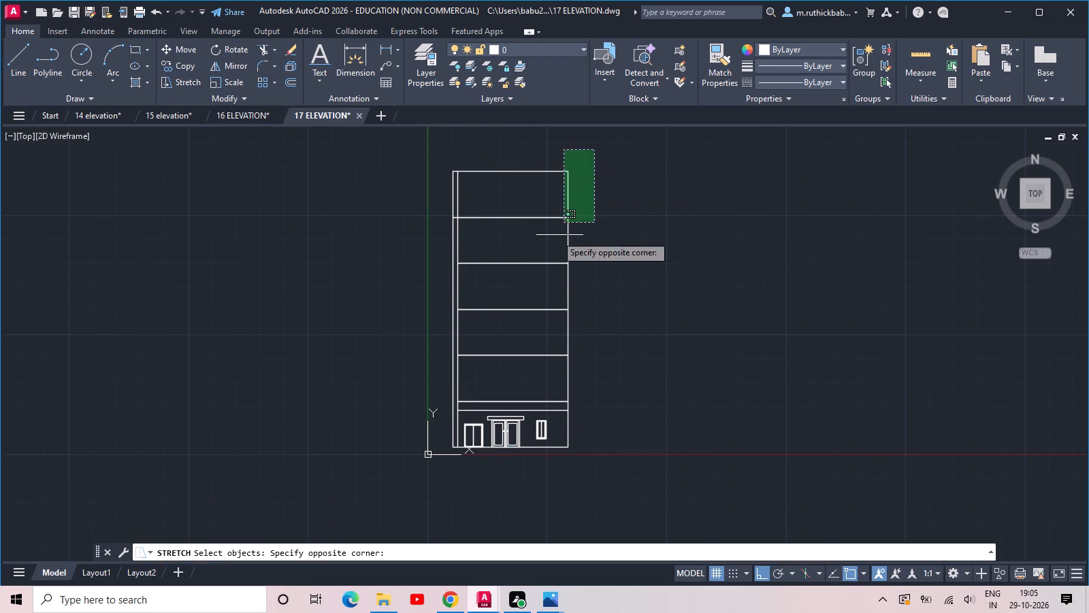
left_click(557, 465)
key("space")
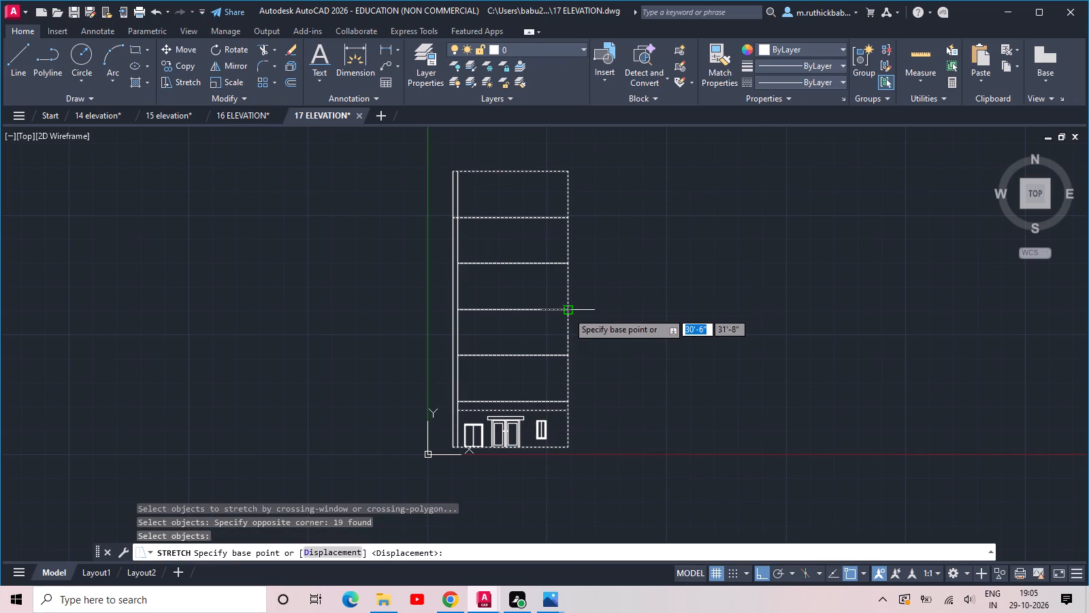
left_click(568, 312)
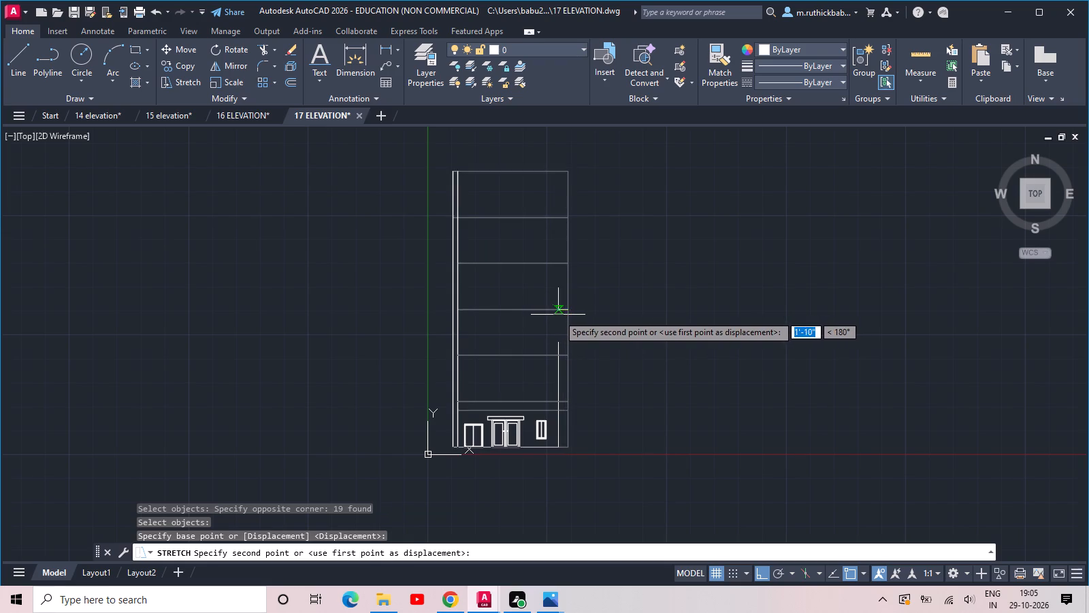
left_click(558, 315)
Copy the narrow window block vertically as an array of 6 items, spaced from the base line to the first-floor line.
scroll(517, 377, "up", 1)
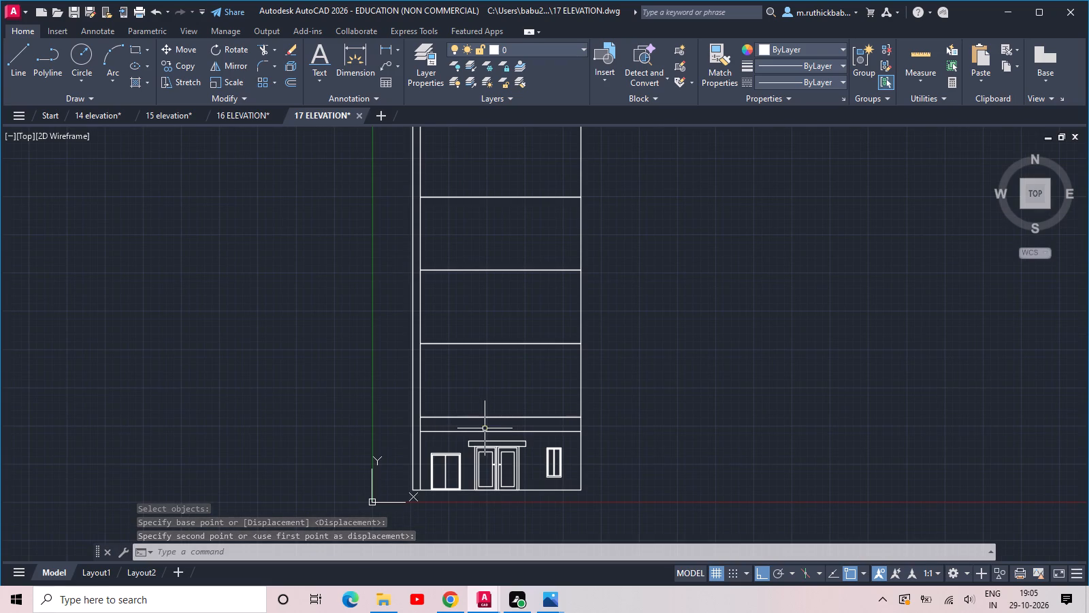
scroll(502, 460, "up", 1)
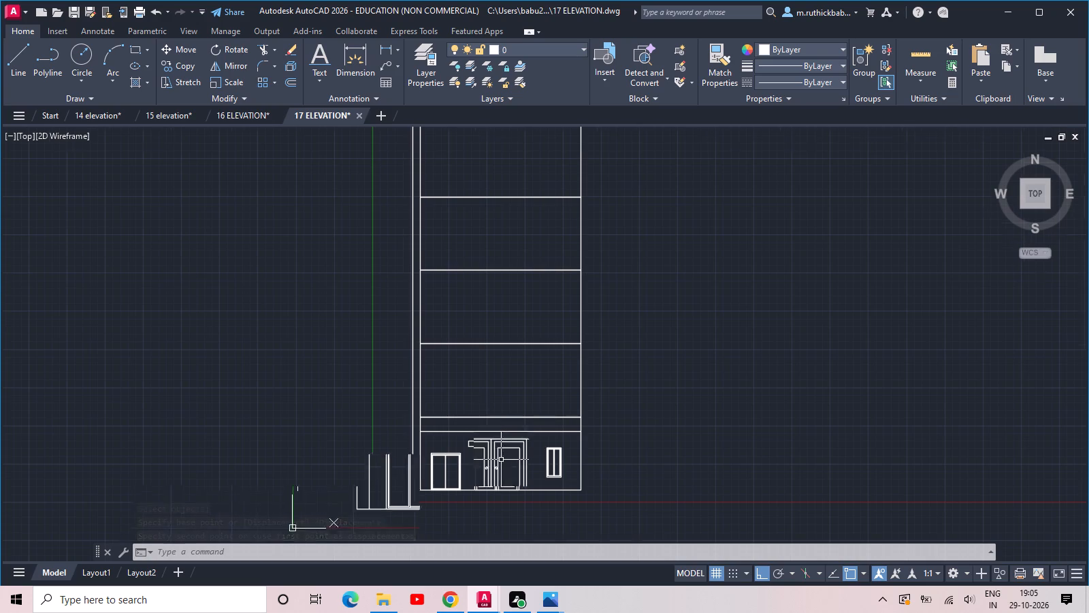
scroll(500, 460, "up", 2)
scroll(483, 407, "down", 1)
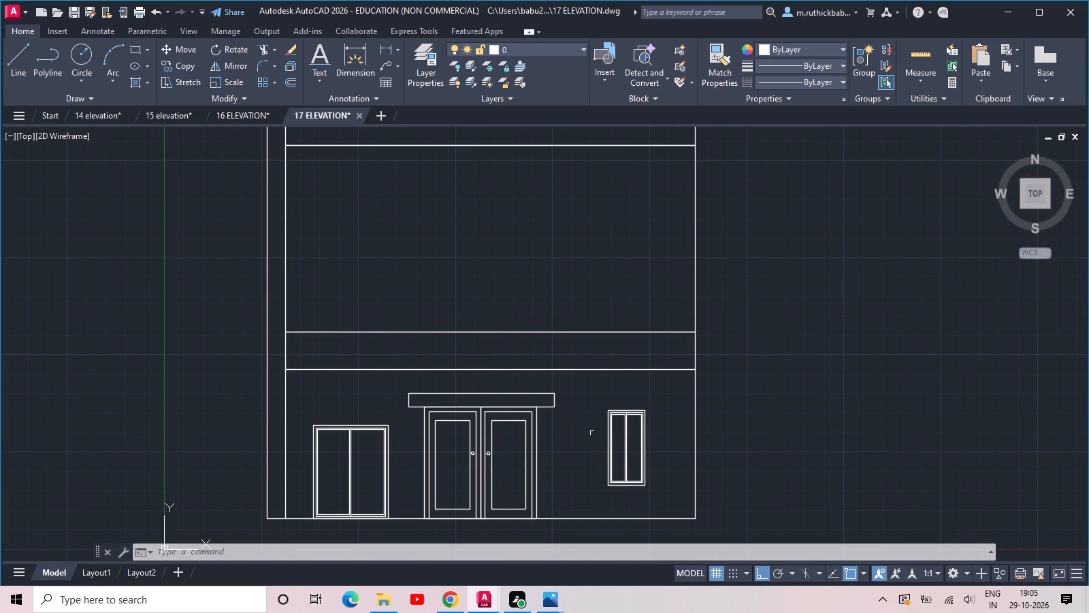
left_click(657, 405)
left_click(600, 489)
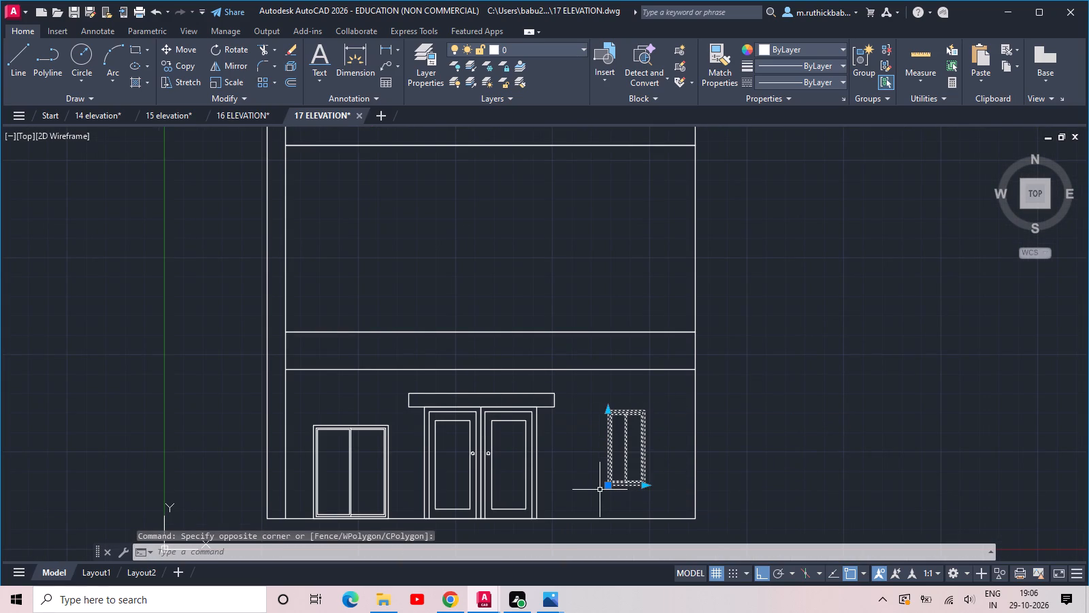
type("CO")
key("space")
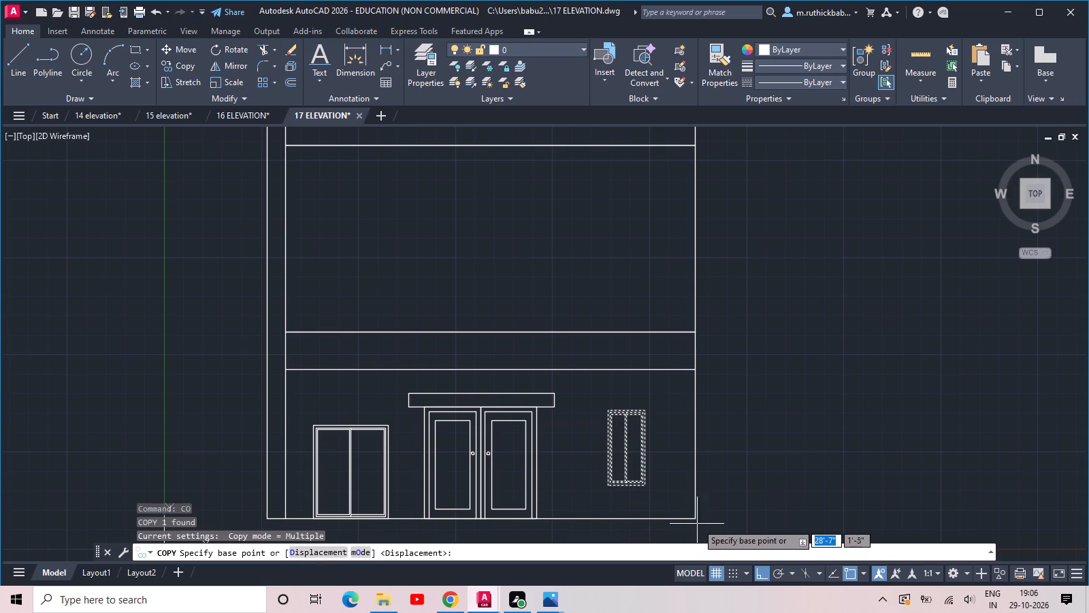
left_click(696, 522)
type("ARR 6")
key("space")
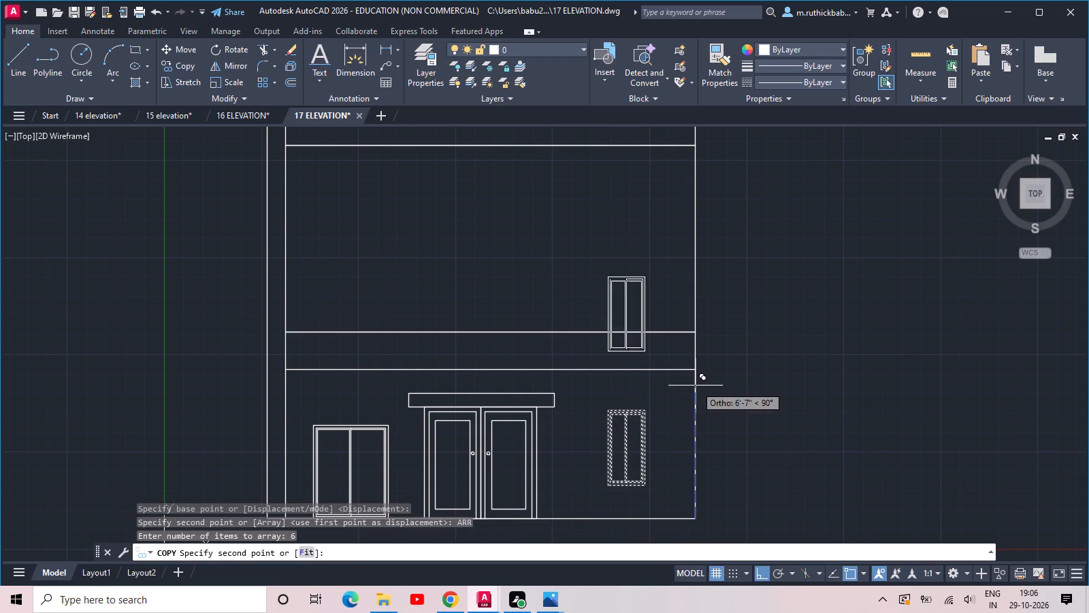
middle_click_drag(696, 373, 702, 449)
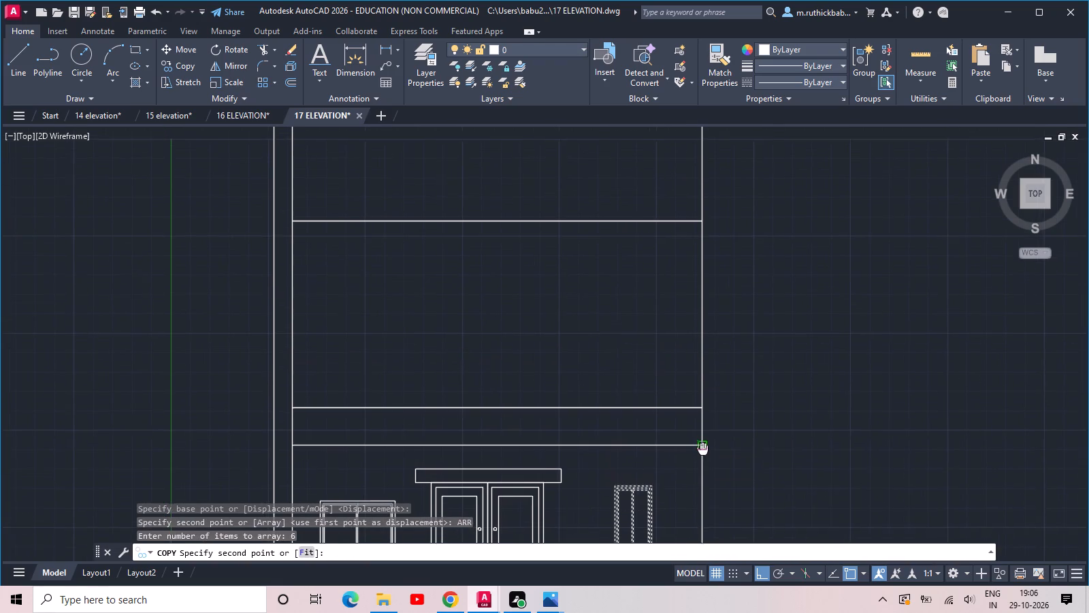
left_click(699, 412)
scroll(699, 412, "down", 3)
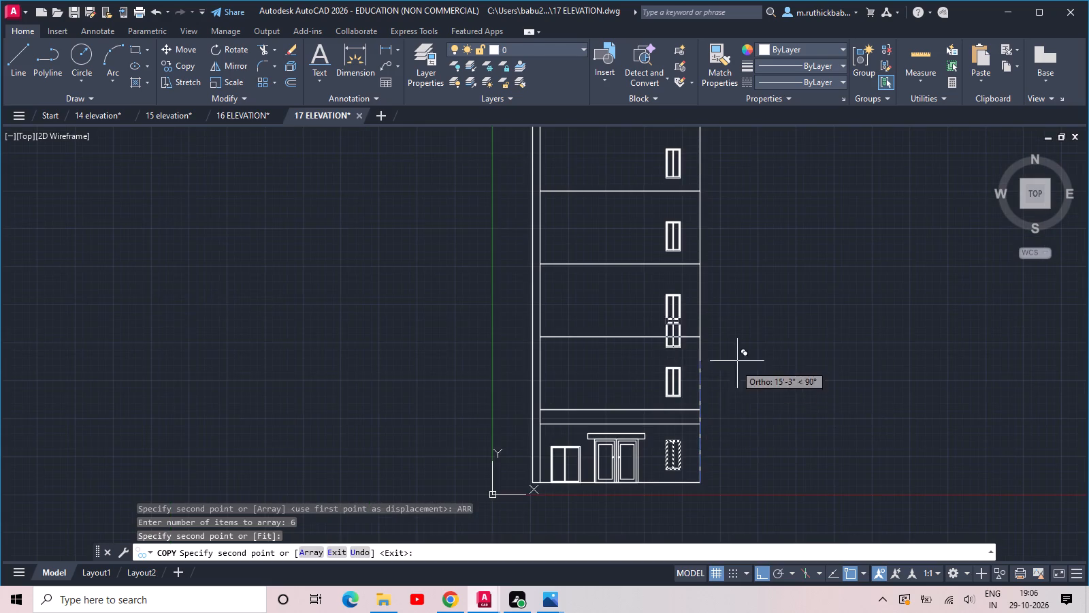
scroll(747, 341, "down", 2)
key("Escape")
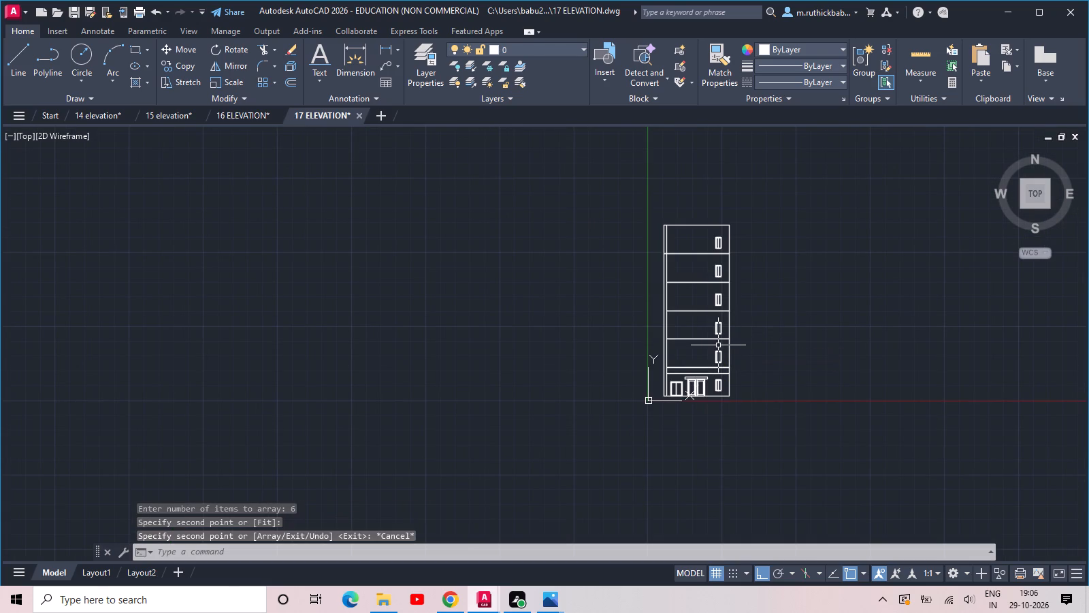
Copy the door leaf nearest the narrow window vertically as an array of 6 items at 10' spacing, one per floor.
scroll(700, 368, "up", 3)
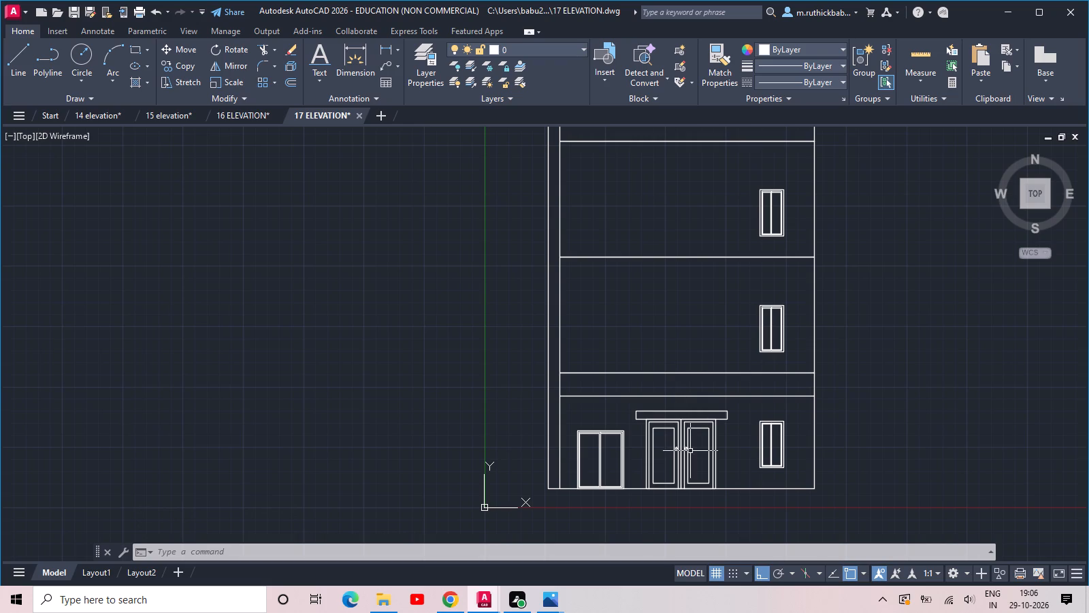
left_click(712, 449)
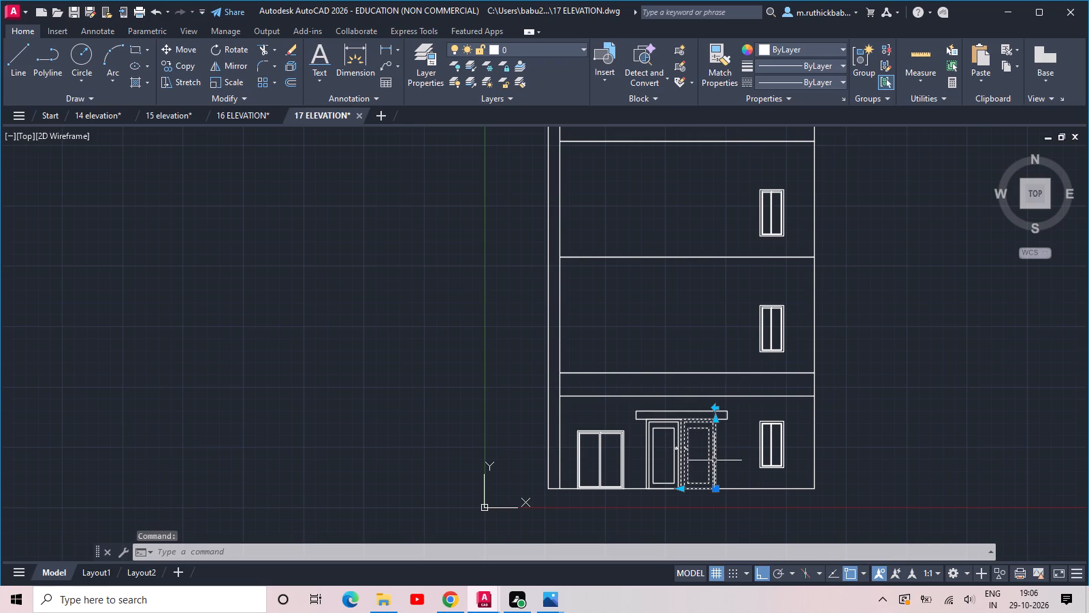
type("CO")
key("space")
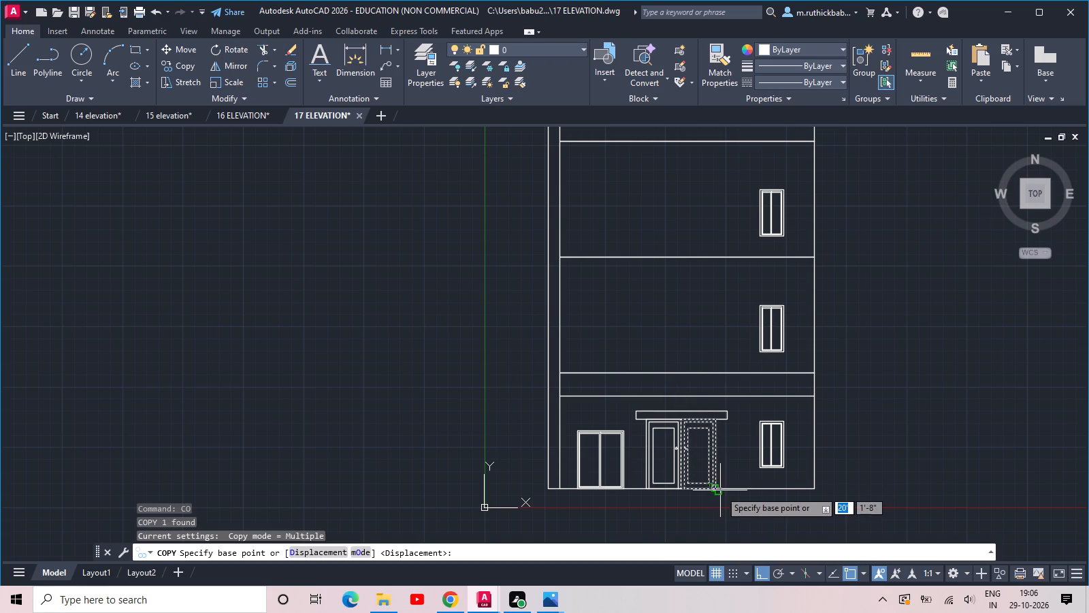
left_click(717, 491)
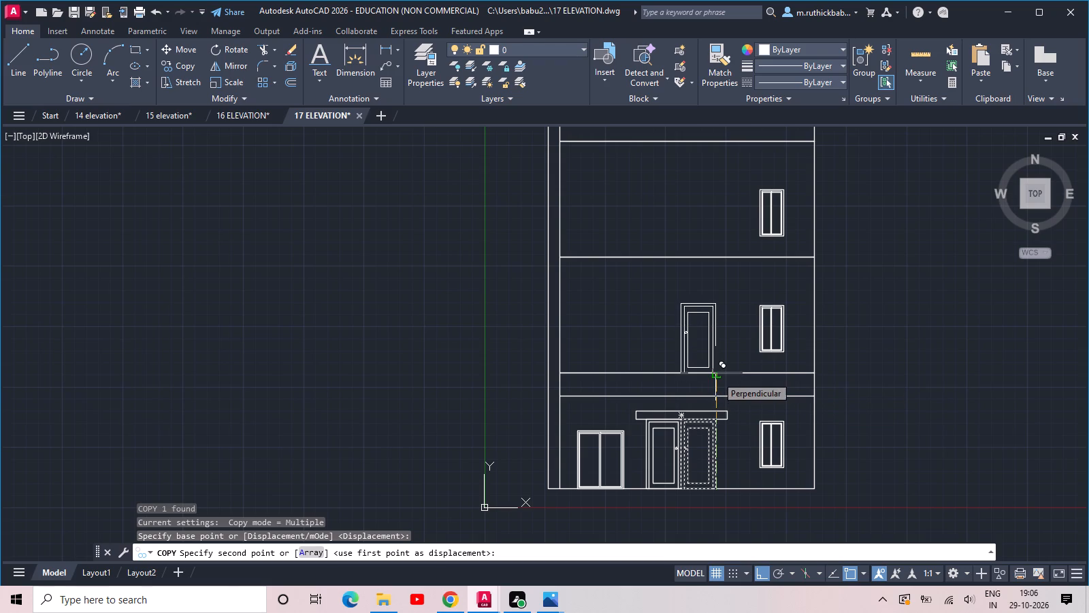
type("ARR")
key("space")
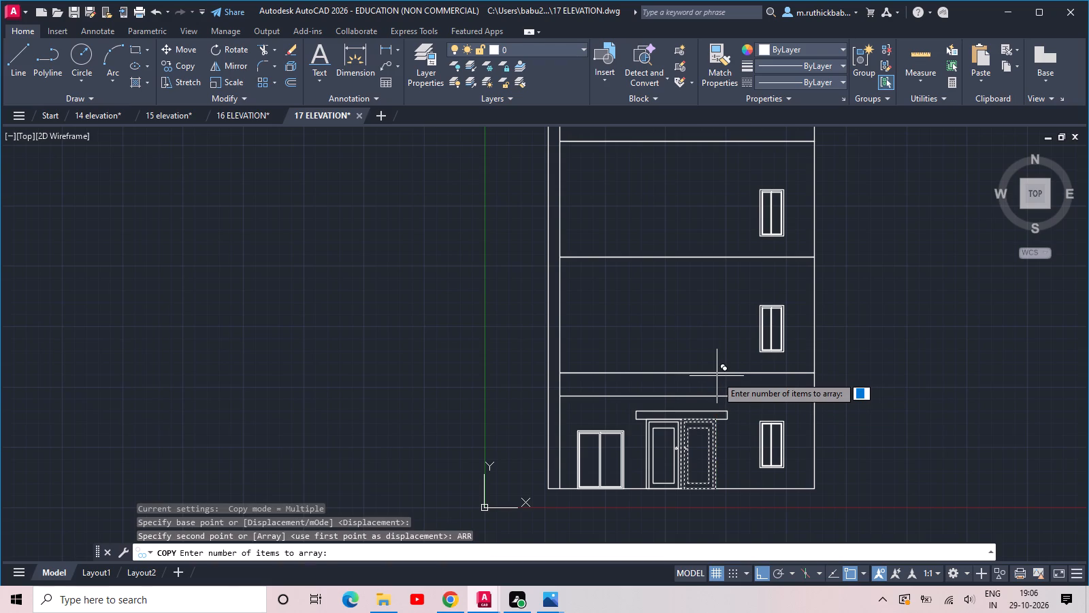
type("6")
key("space")
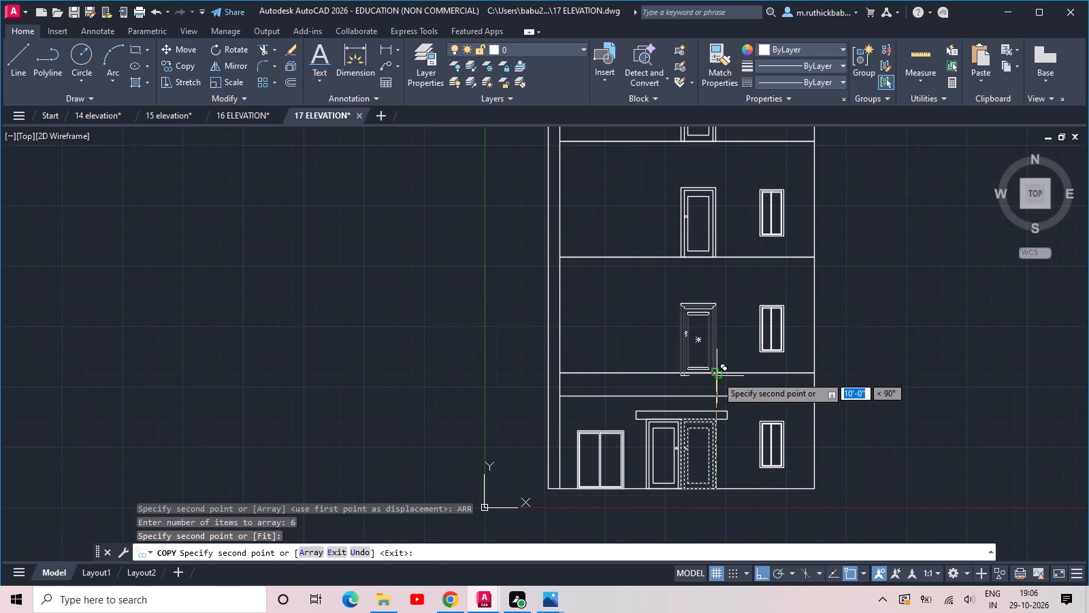
key("Escape")
Explode the wide two-pane window block on the ground floor beside the double door.
scroll(717, 376, "down", 2)
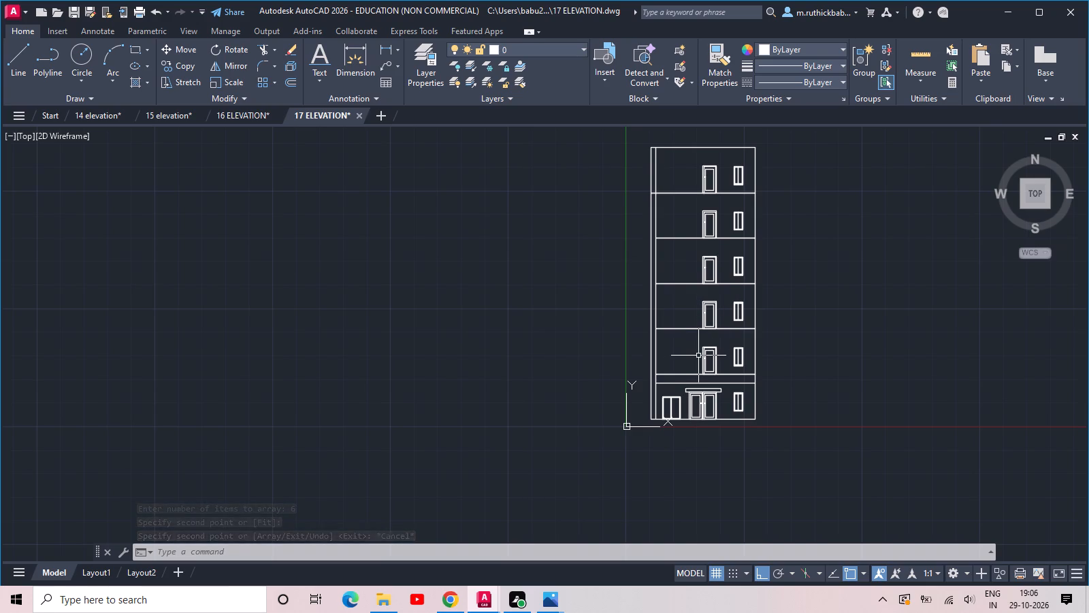
scroll(696, 356, "down", 1)
scroll(685, 396, "up", 1)
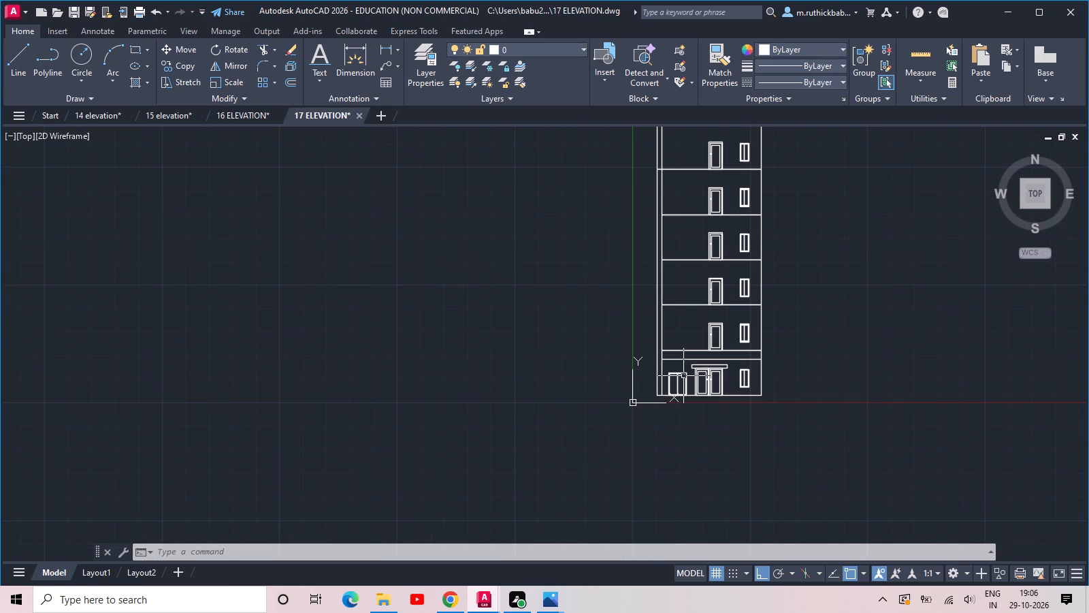
scroll(683, 374, "up", 2)
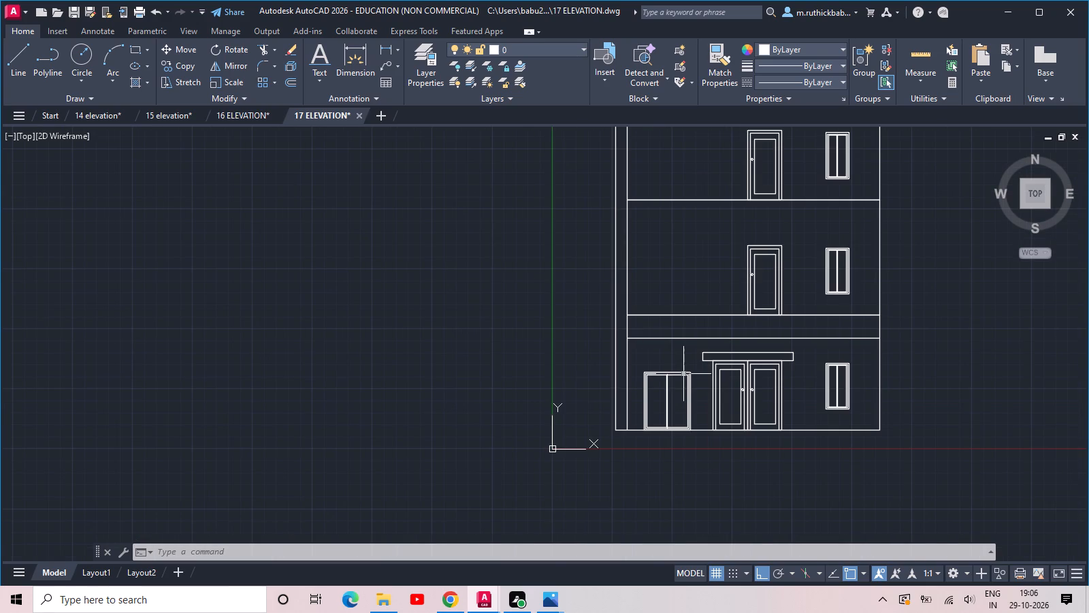
scroll(683, 374, "up", 2)
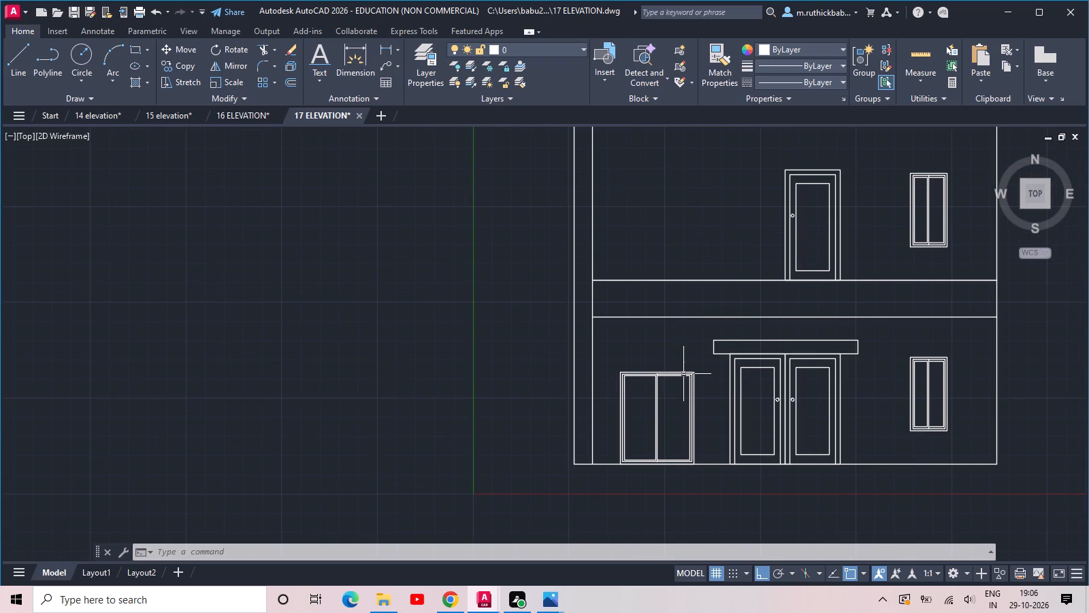
left_click_drag(681, 381, 674, 376)
left_click(648, 351)
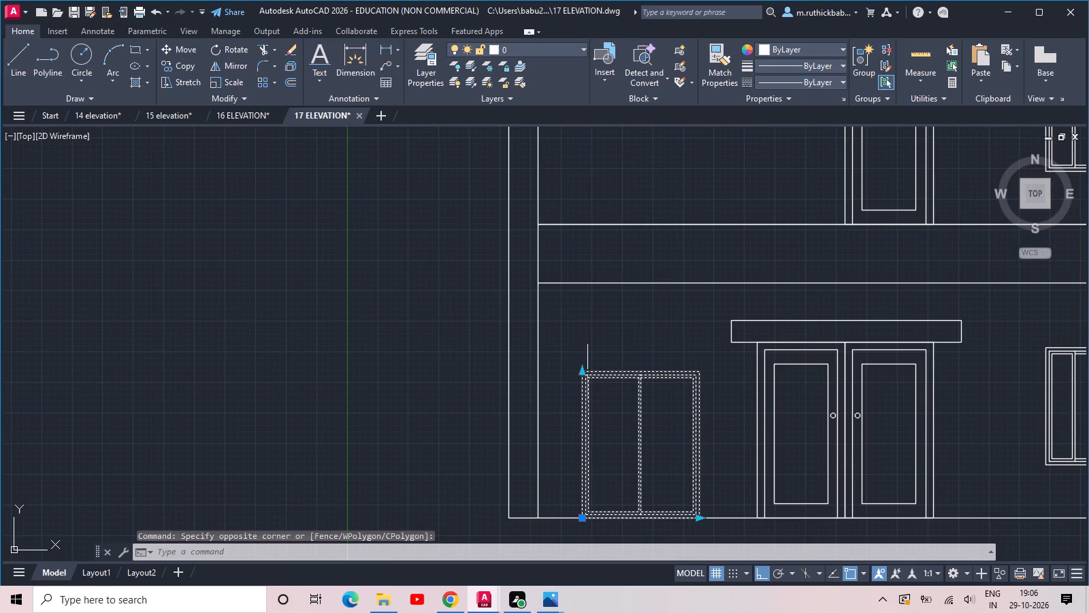
left_click(581, 372)
left_click(581, 366)
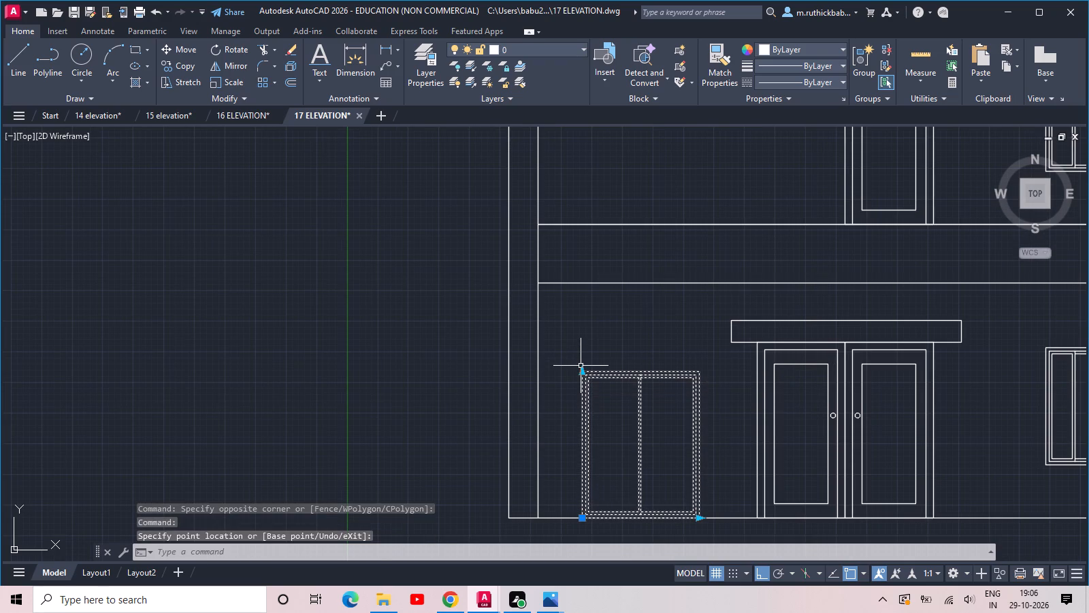
left_click(580, 372)
left_click(581, 359)
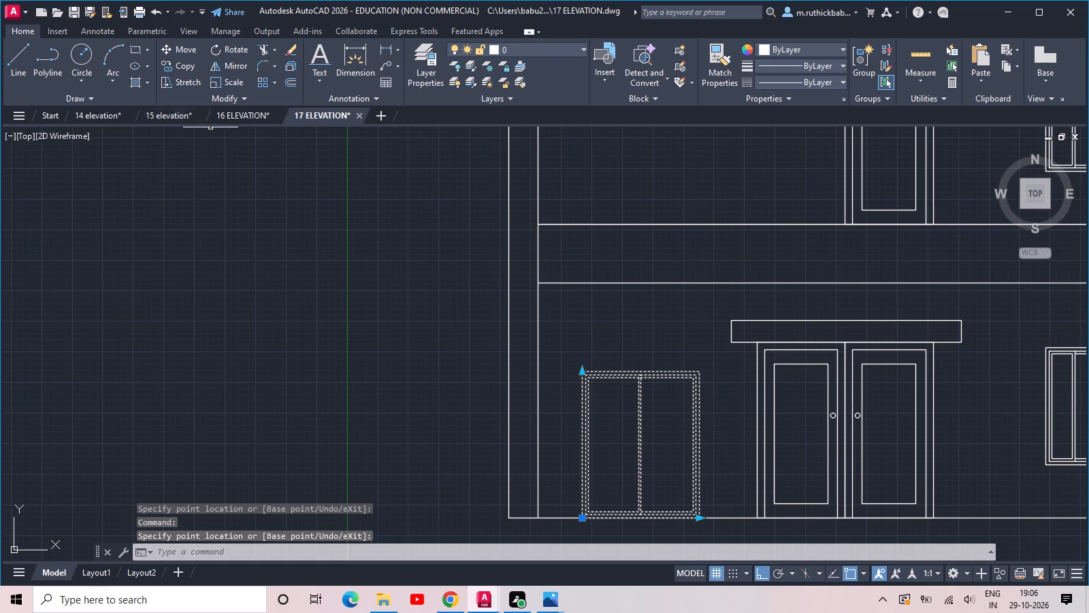
key("x")
key("space")
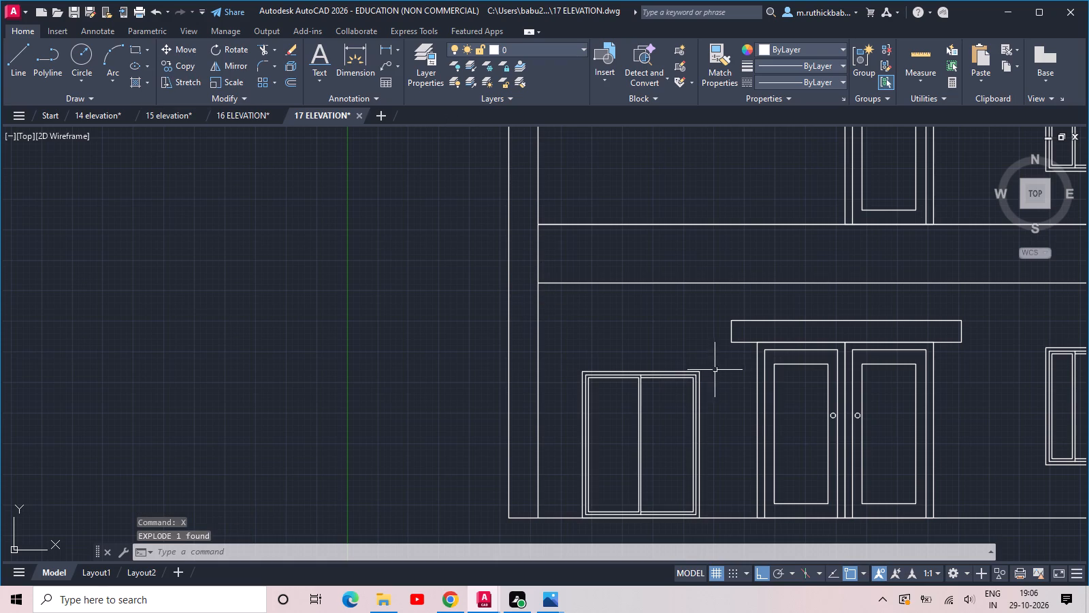
Stretch the top of the wide ground-floor window upward by about 11".
left_click(716, 366)
left_click(723, 363)
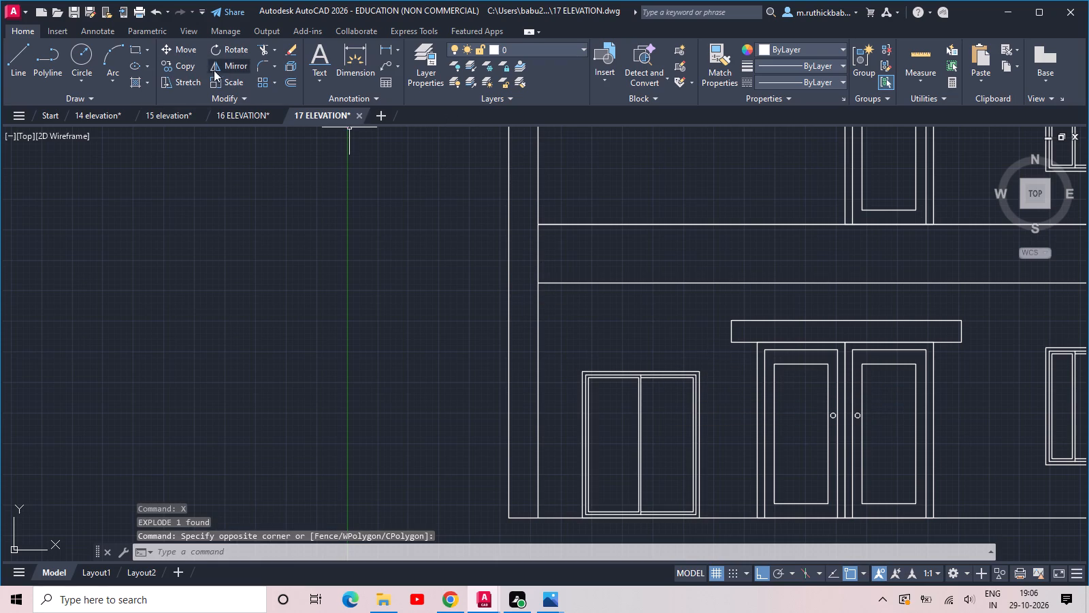
left_click(174, 82)
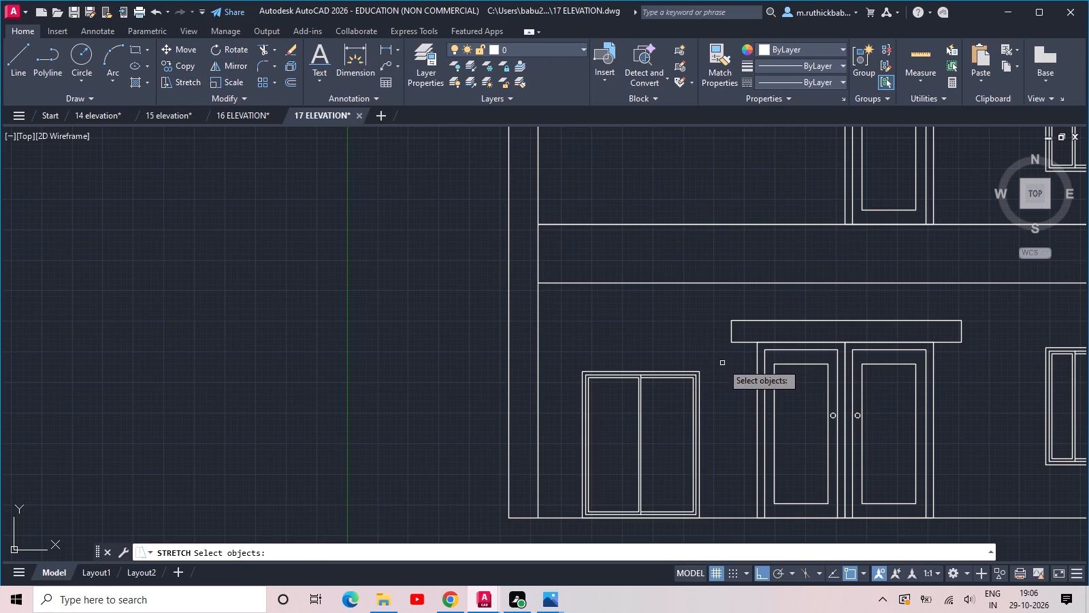
left_click(722, 362)
left_click(573, 408)
key("space")
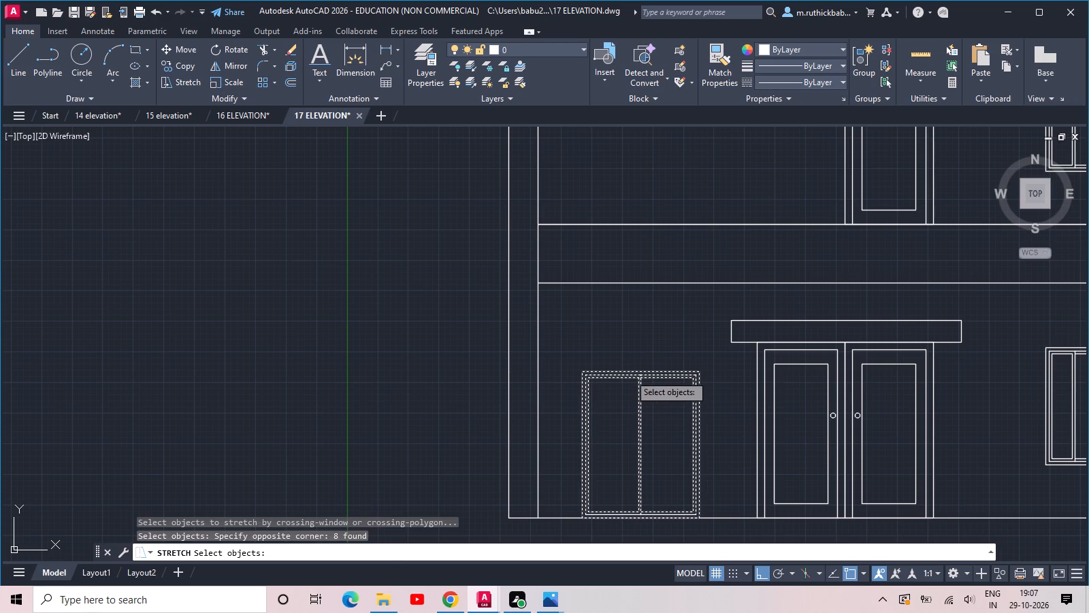
left_click(640, 368)
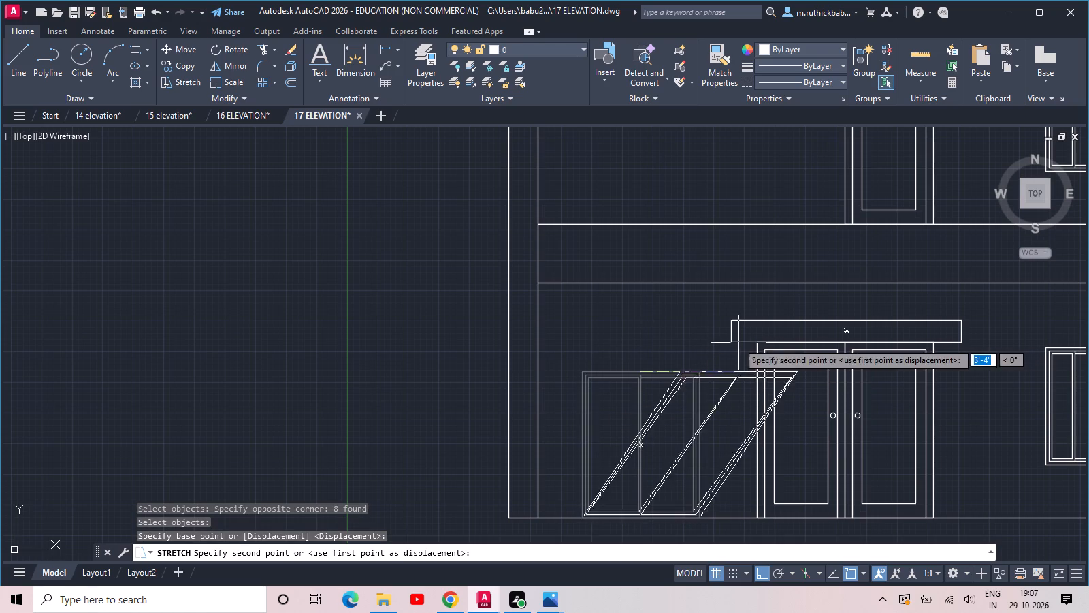
left_click(643, 346)
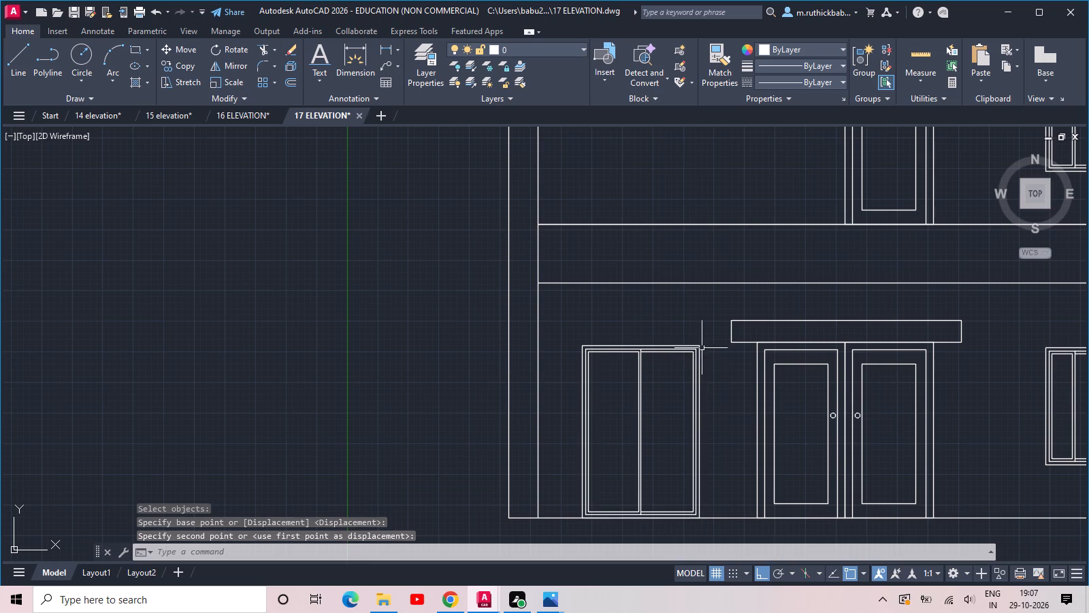
key("Escape")
Copy the whole wide window vertically as an array of 6 items, spaced from the base line to the first-floor line.
left_click_drag(737, 416, 698, 400)
left_click(632, 358)
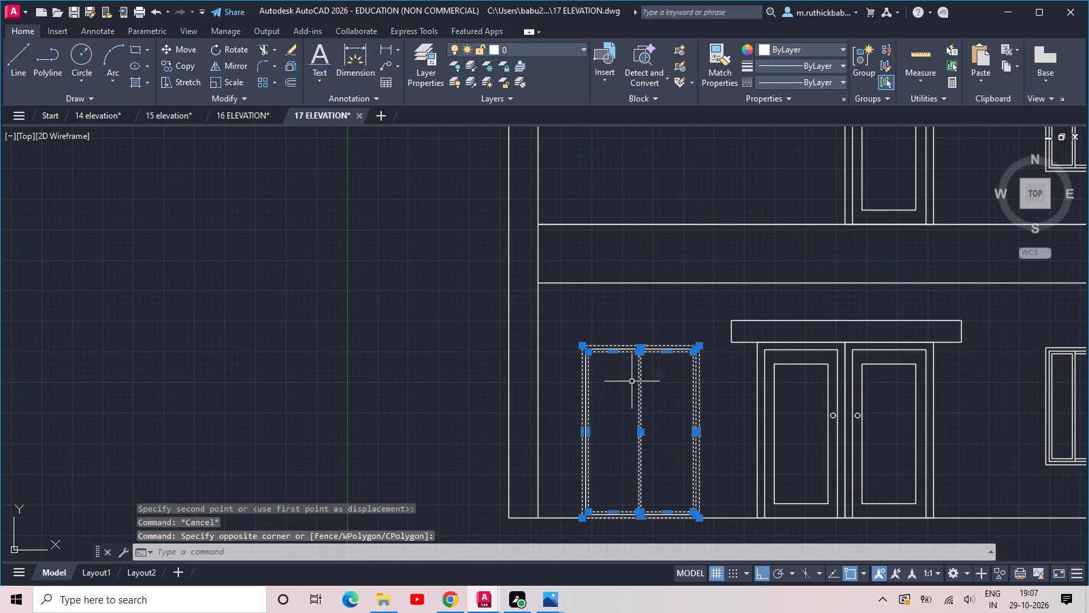
left_click(574, 317)
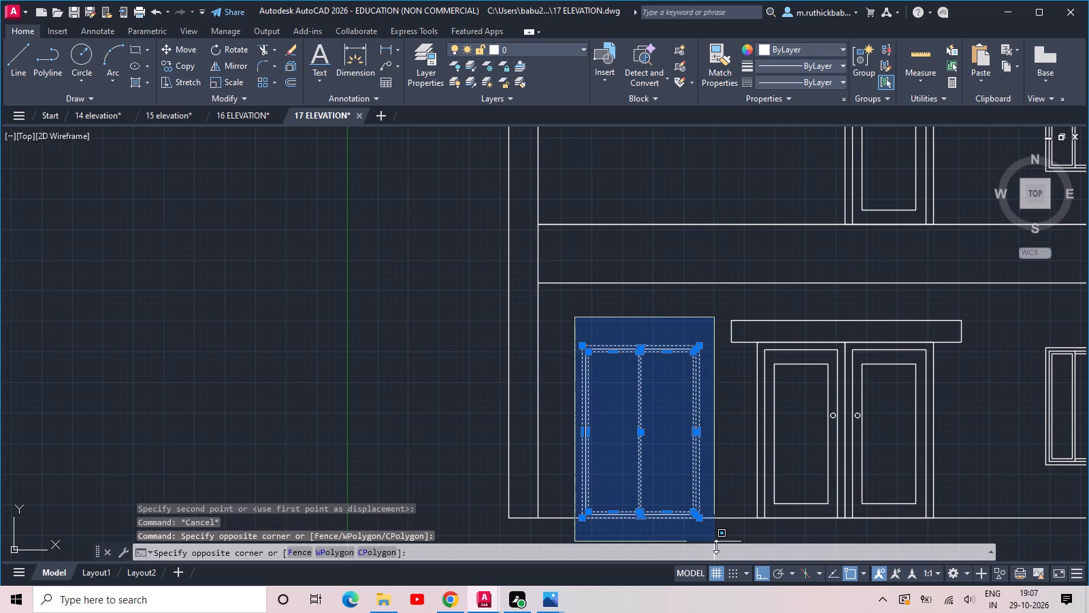
left_click(712, 542)
type("CO")
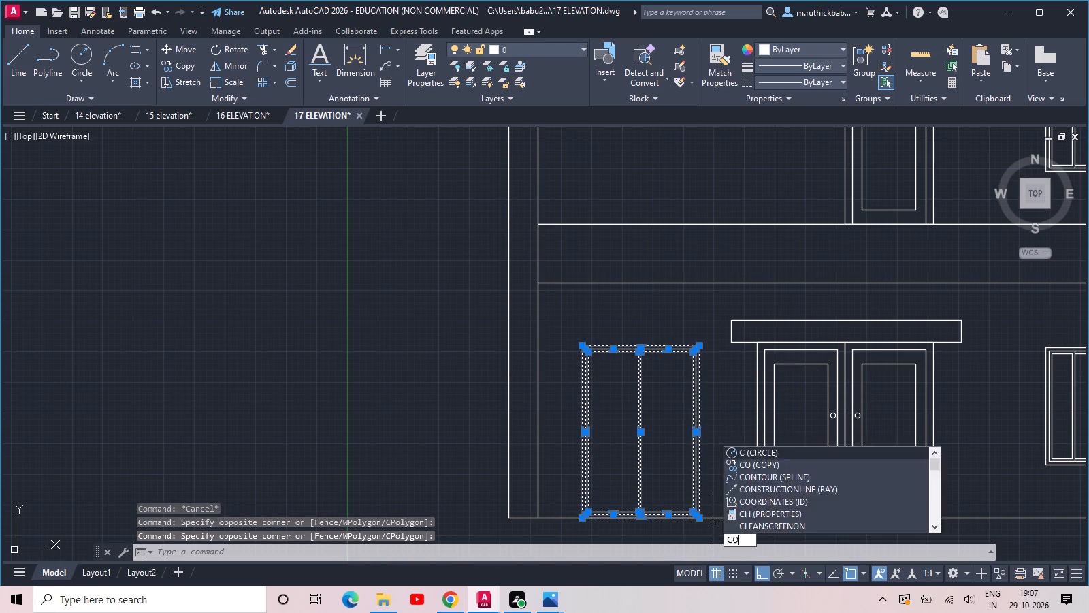
key("space")
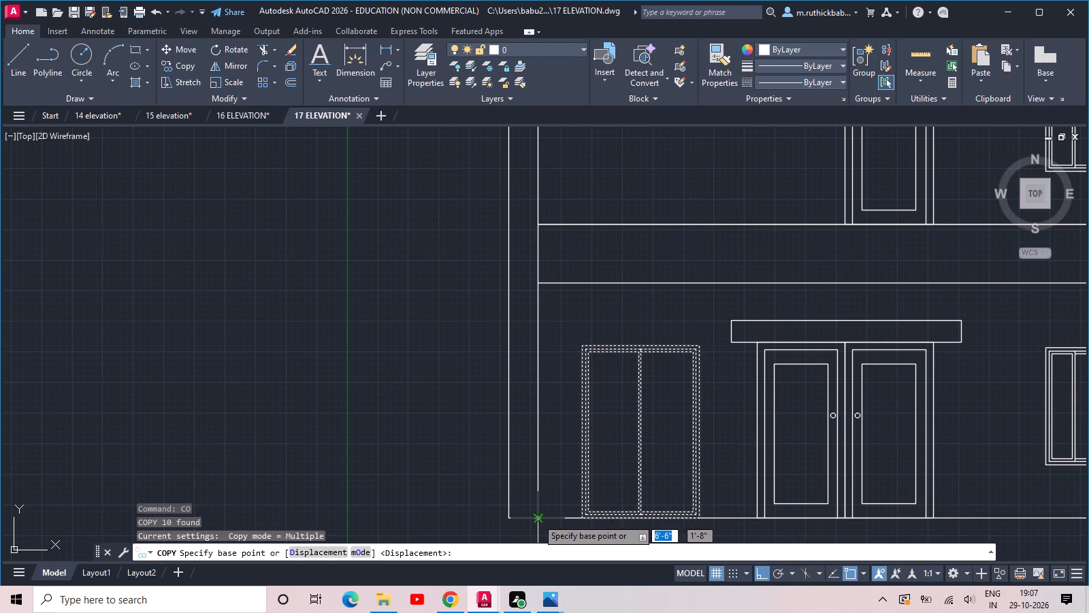
left_click(537, 518)
type("ARR 6")
key("space")
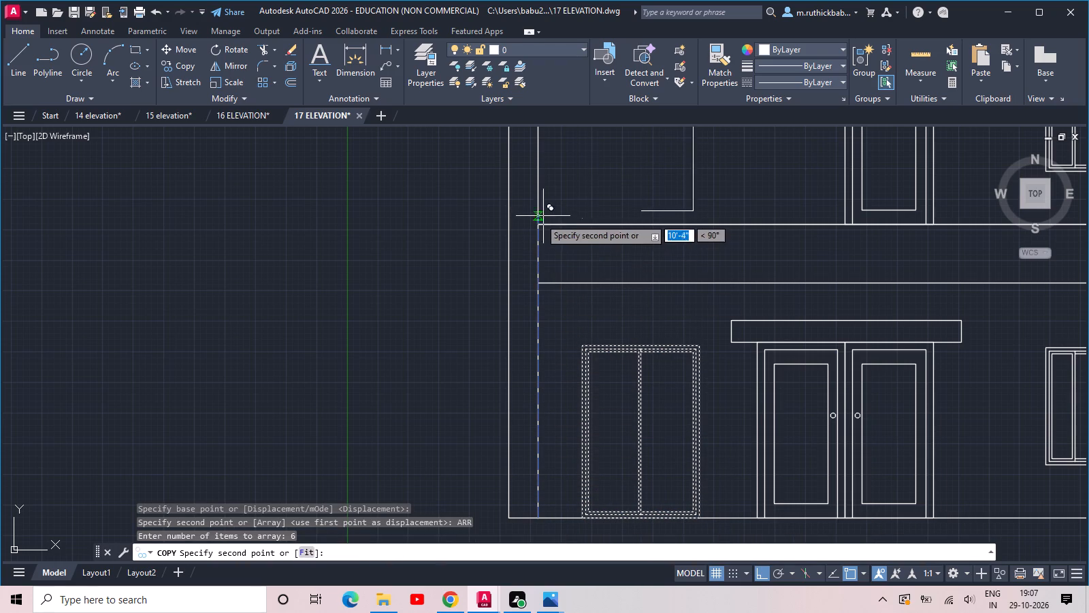
left_click(540, 226)
scroll(540, 226, "down", 2)
key("Escape")
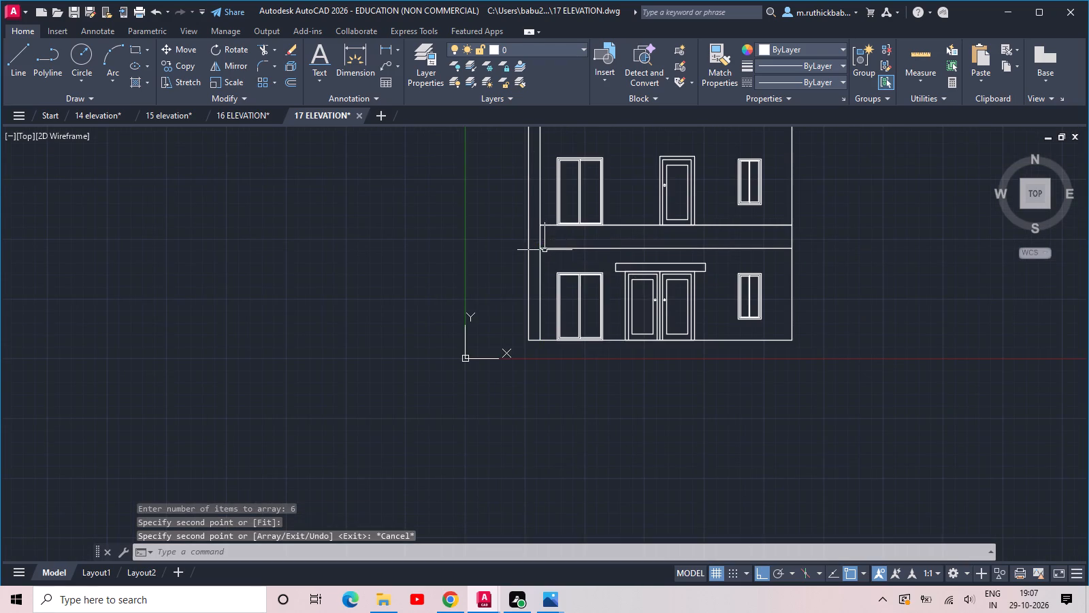
Copy the band line just below the first-floor line vertically as an array of 6 items, spaced from the base line to the first-floor line.
middle_click_drag(544, 252, 571, 409)
scroll(574, 419, "down", 1)
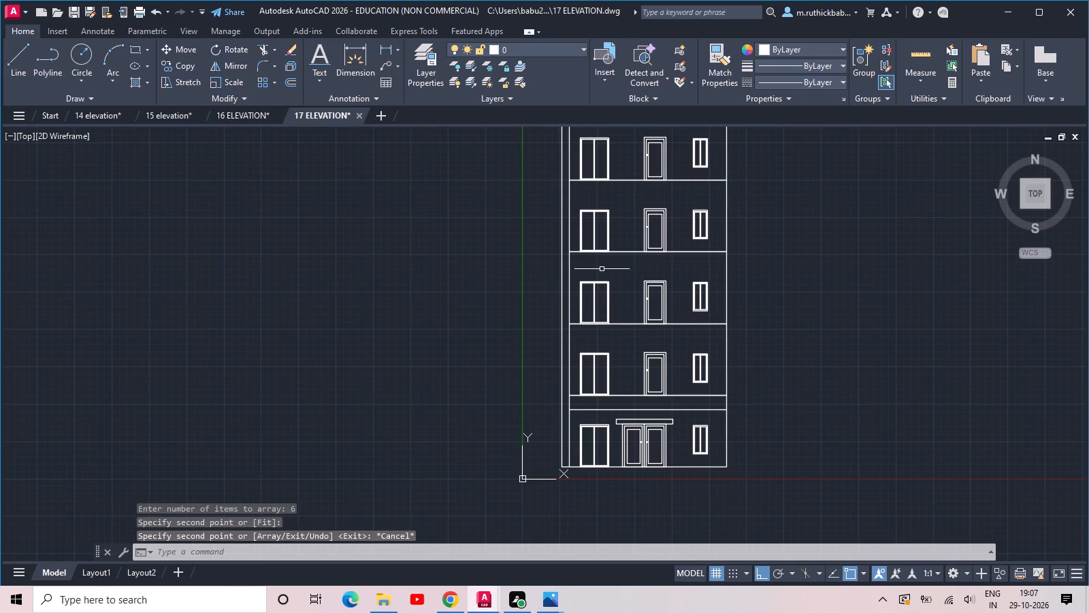
middle_click_drag(602, 269, 603, 305)
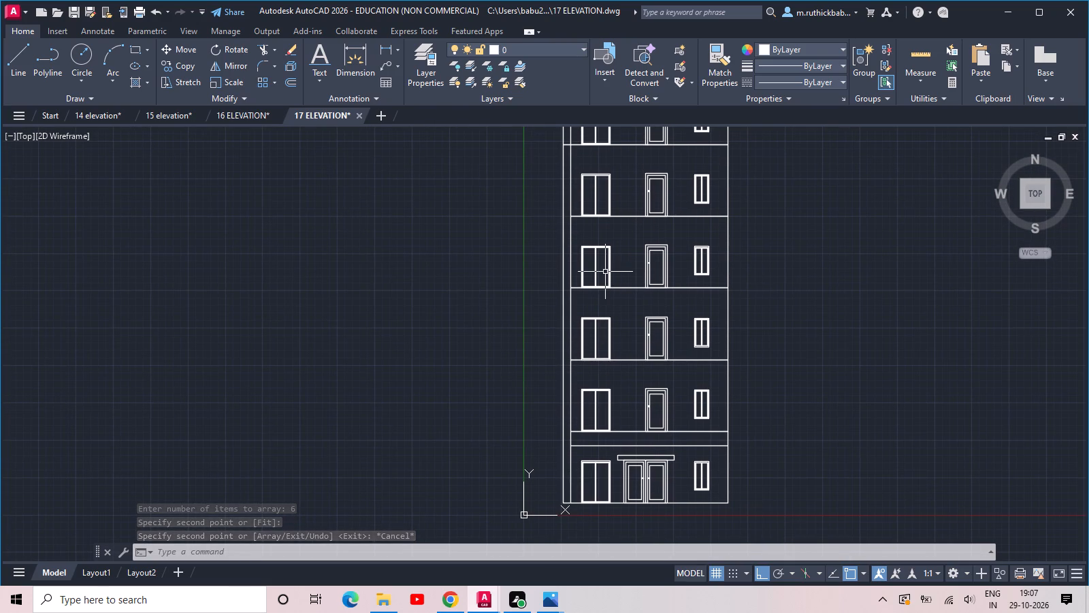
left_click(602, 444)
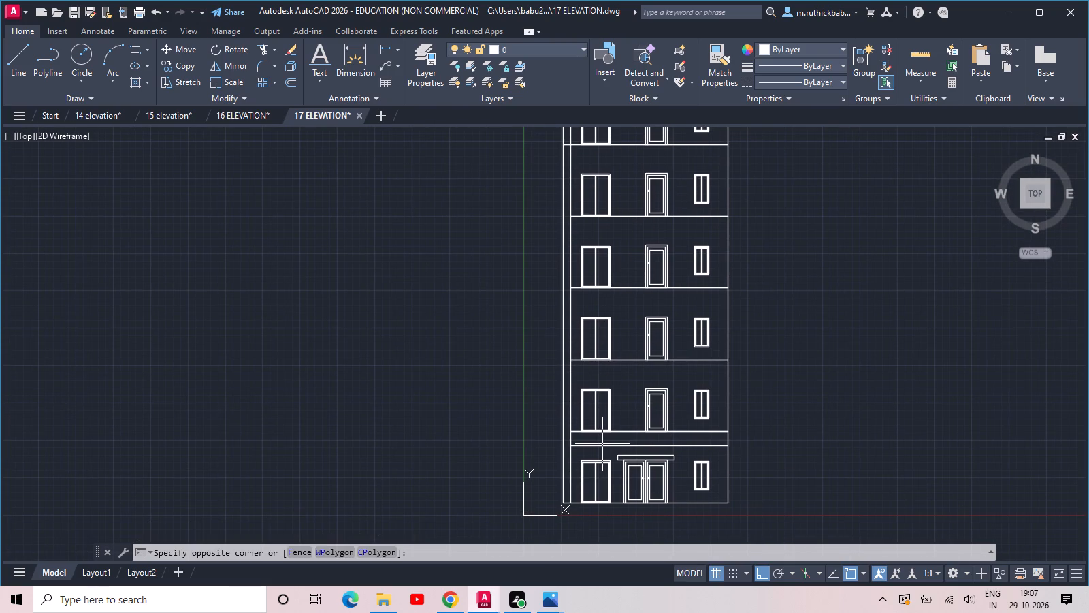
left_click(594, 449)
scroll(594, 447, "up", 1)
key("c")
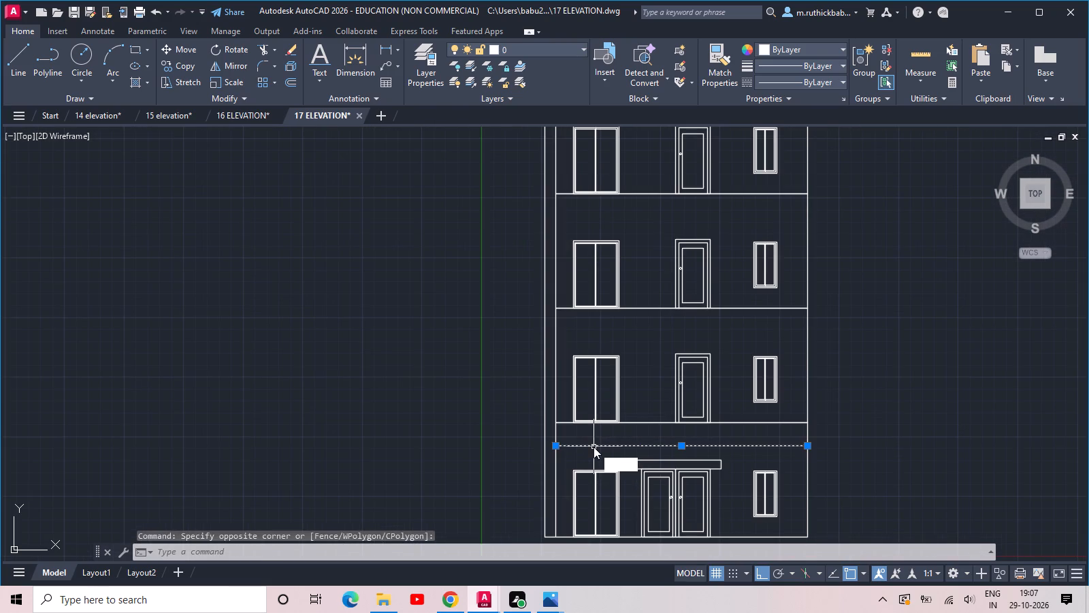
key("o")
key("space")
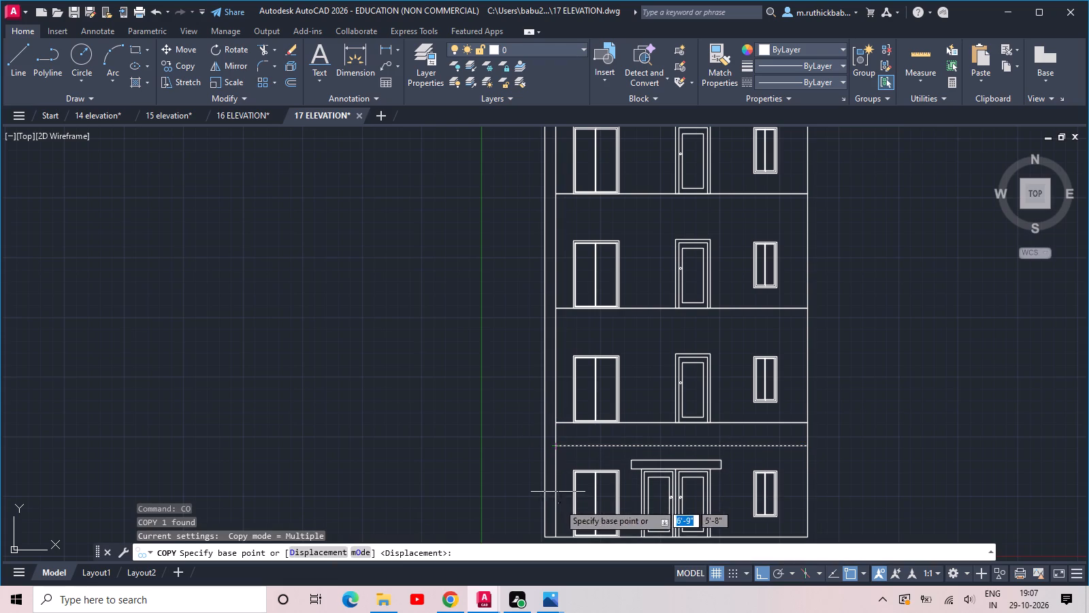
left_click(557, 536)
type("ARR 6")
key("space")
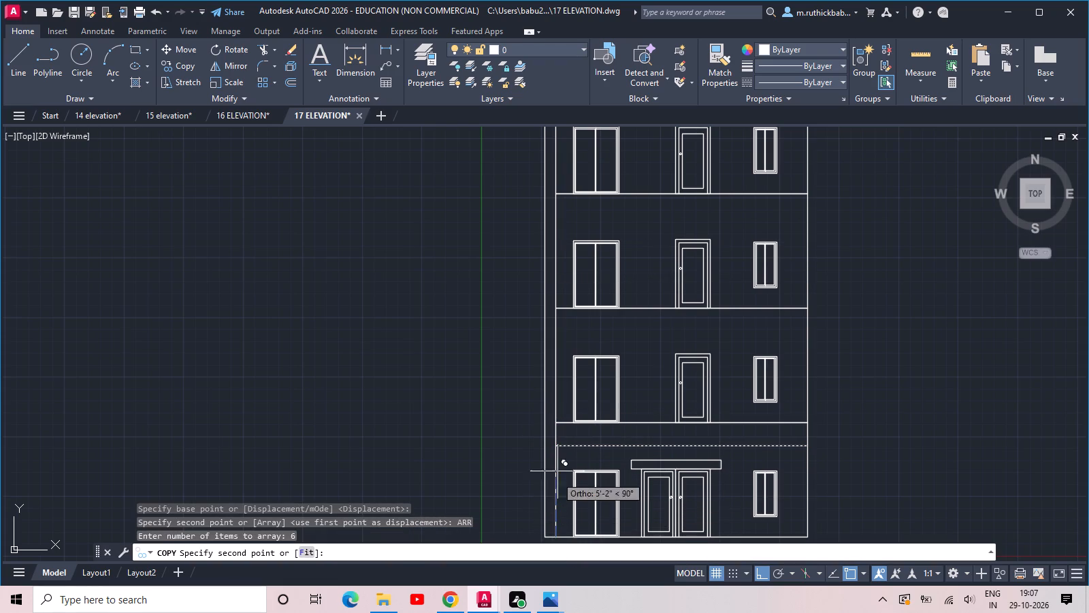
left_click(557, 422)
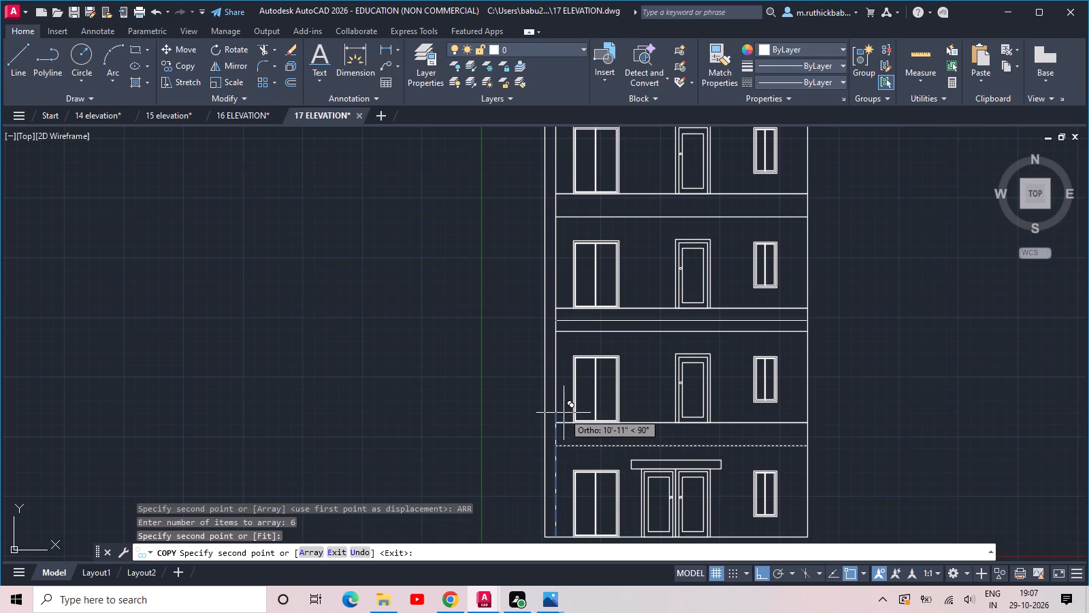
key("Escape")
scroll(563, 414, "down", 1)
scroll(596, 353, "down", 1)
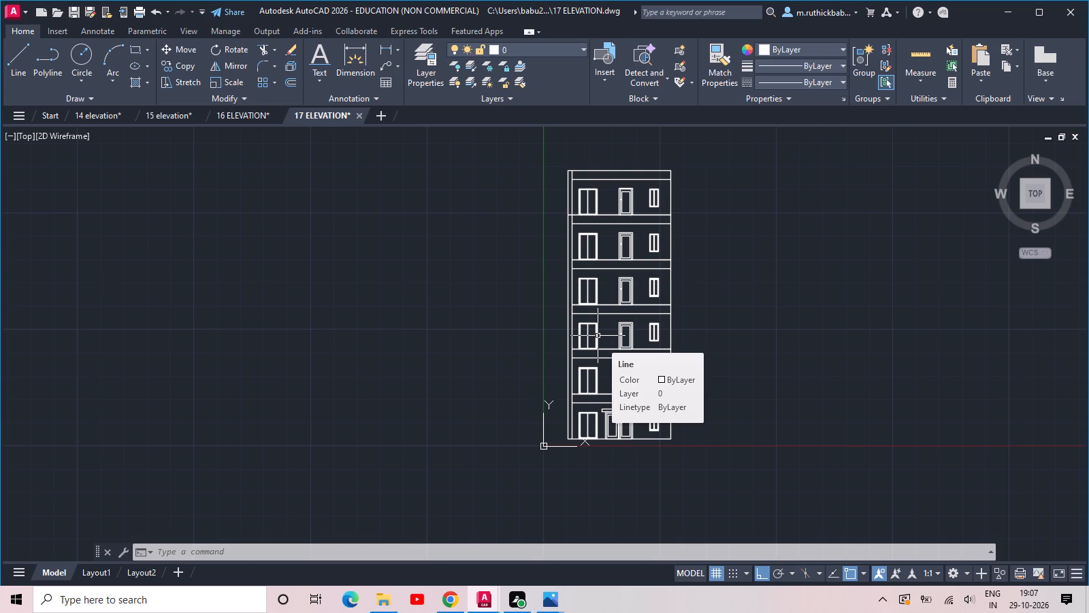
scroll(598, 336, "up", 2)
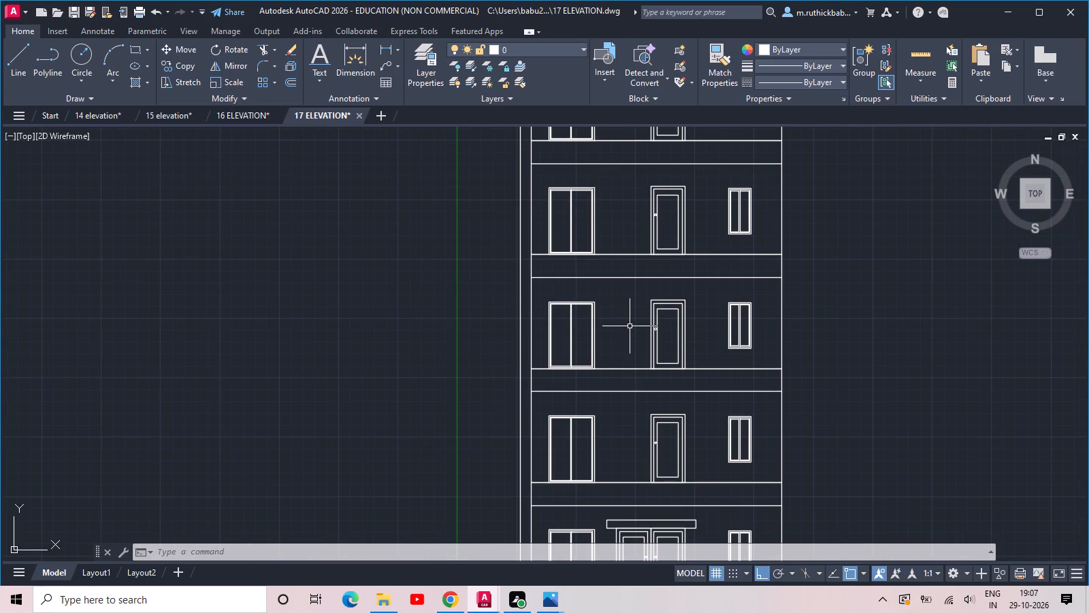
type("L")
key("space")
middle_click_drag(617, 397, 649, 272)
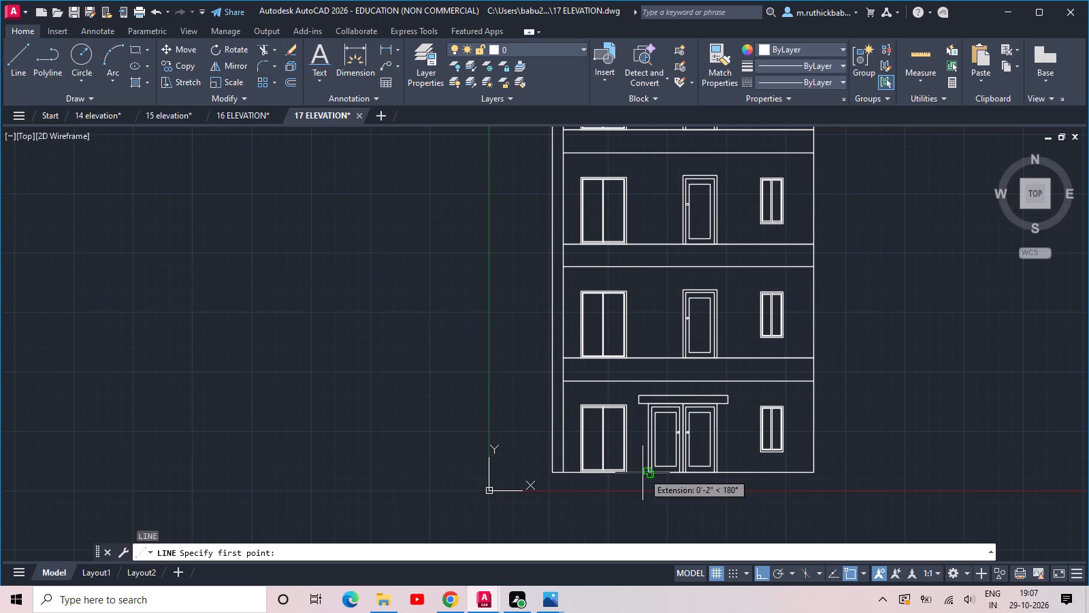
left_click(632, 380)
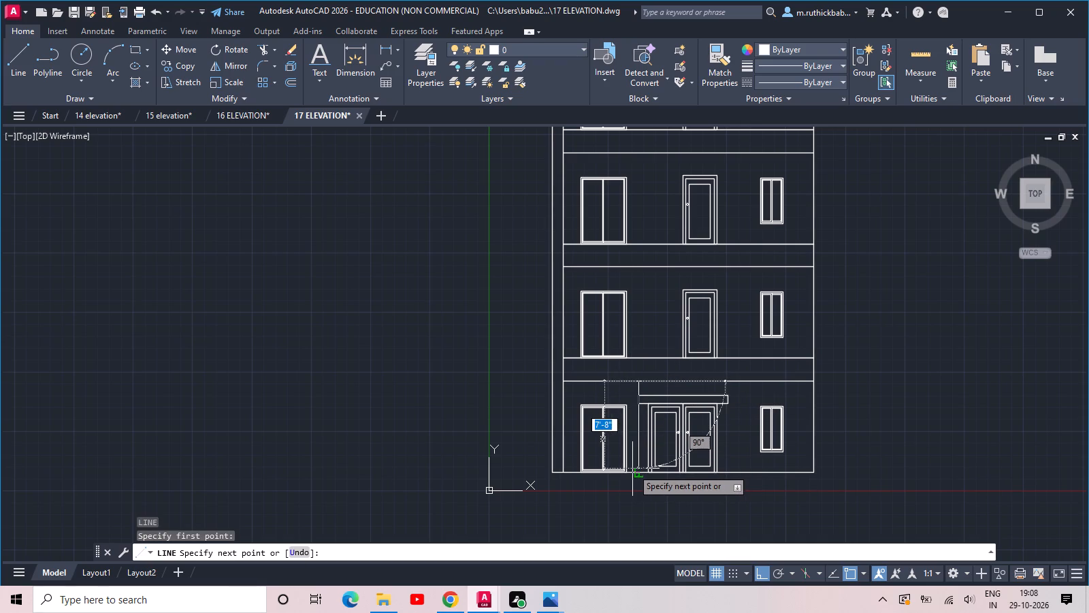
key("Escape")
Draw a vertical line about 60' high from the base line, between the wide window and double door, to the roof line.
key("space")
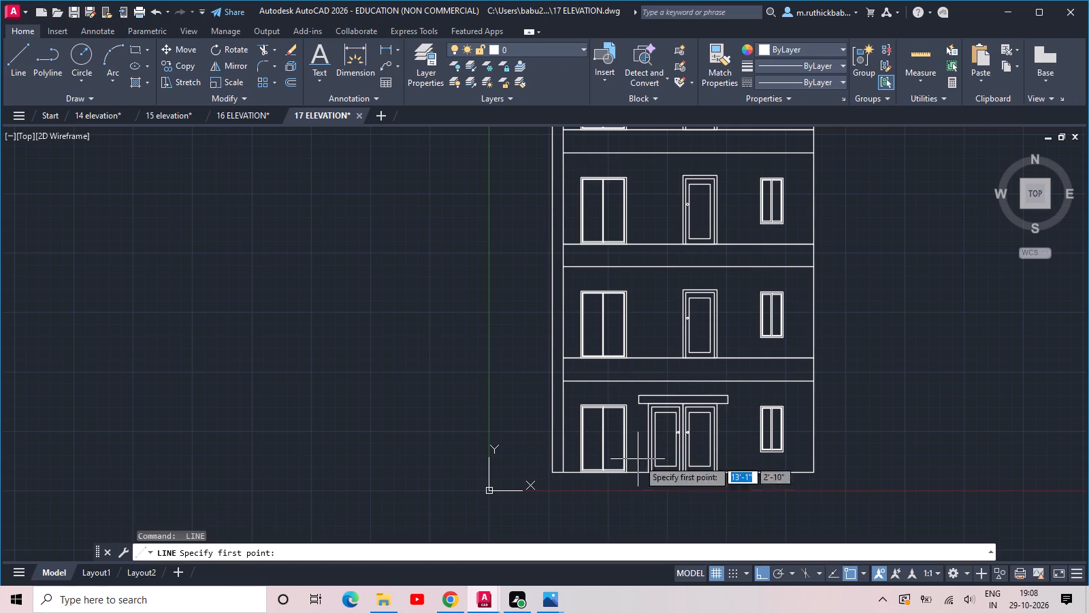
scroll(638, 460, "up", 2)
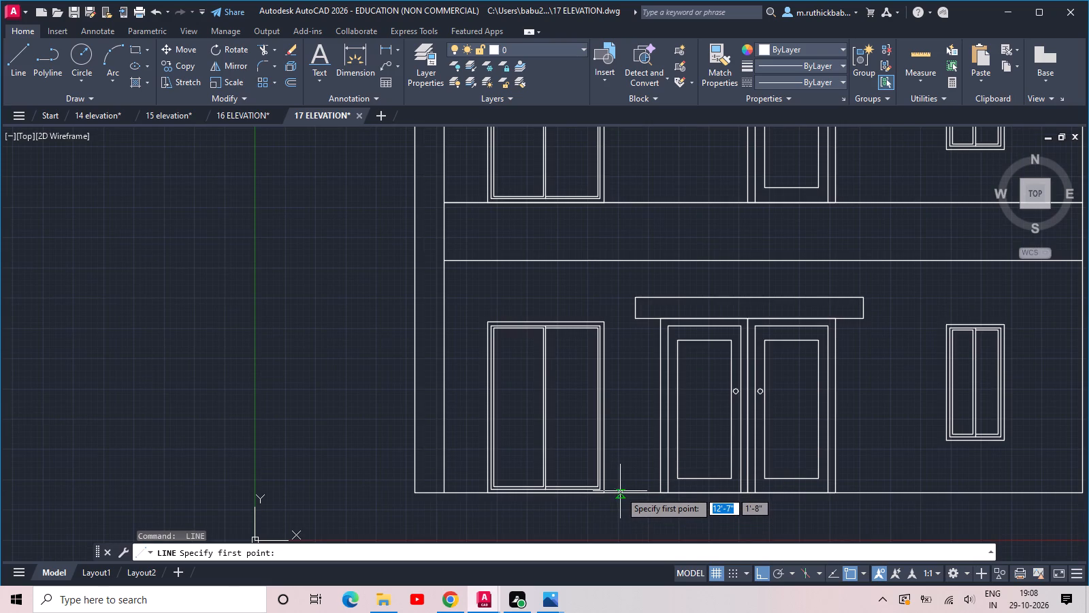
left_click(620, 491)
middle_click_drag(636, 172, 621, 408)
scroll(618, 427, "down", 4)
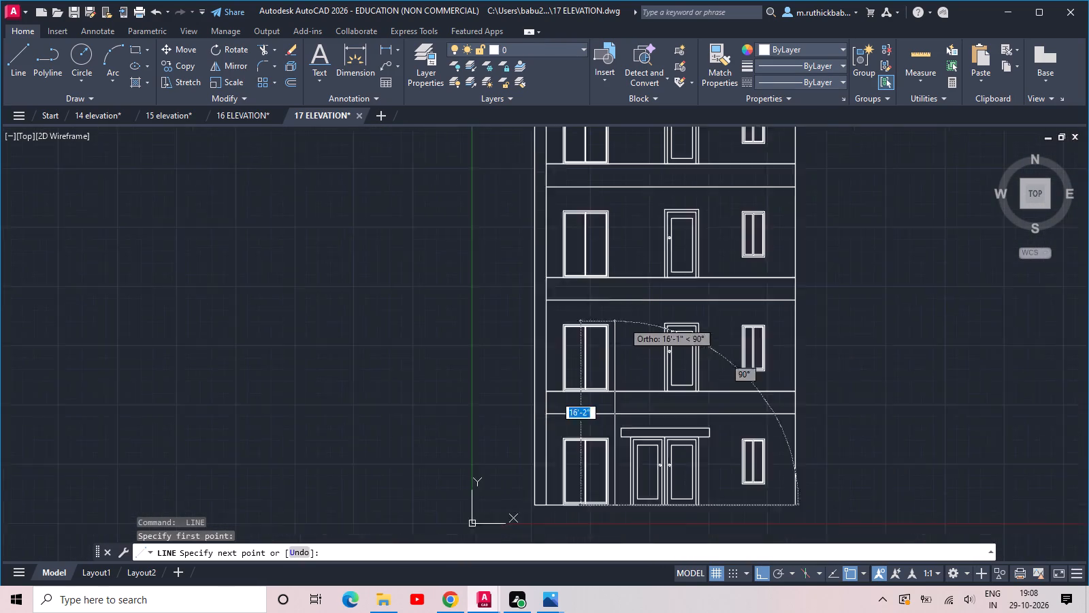
middle_click_drag(620, 133, 569, 365)
scroll(570, 352, "up", 1)
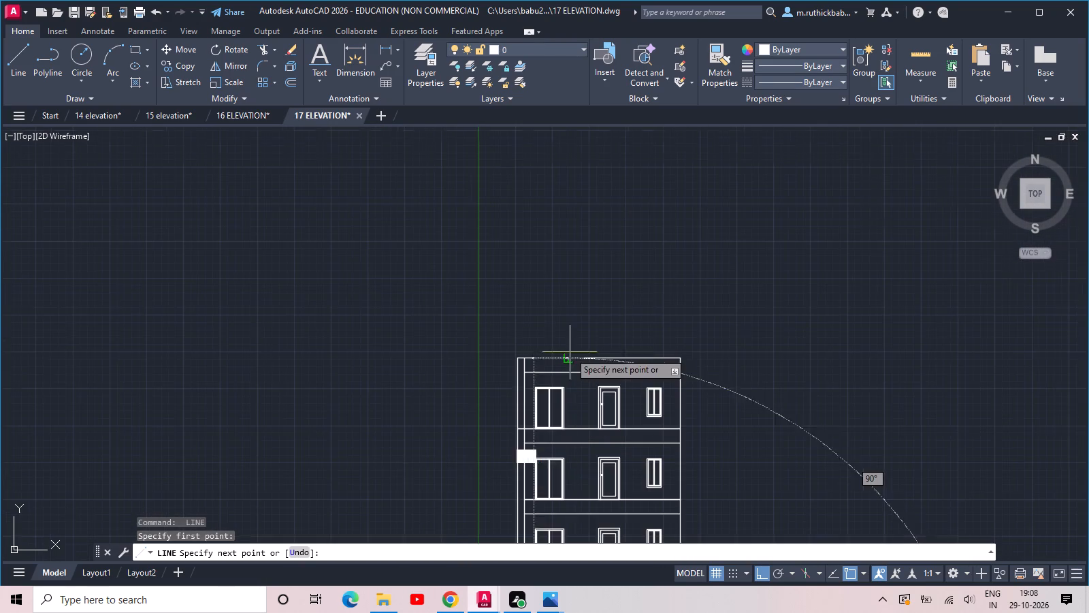
scroll(570, 360, "up", 4)
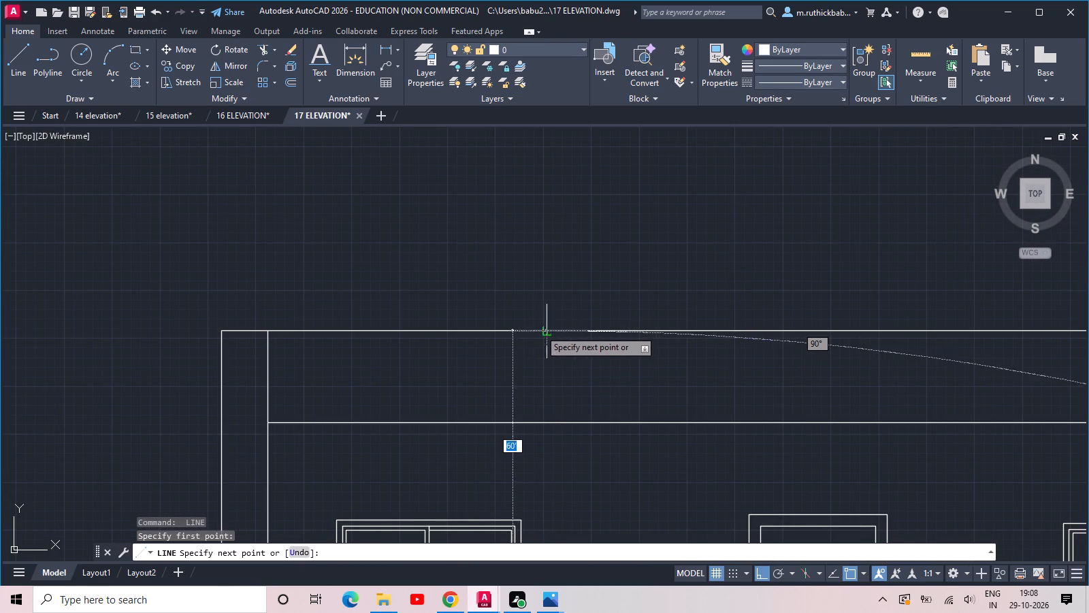
left_click(549, 329)
key("Escape")
Trim the band line below each floor line on all six storeys, removing the part on the door side of the vertical line.
scroll(602, 334, "down", 1)
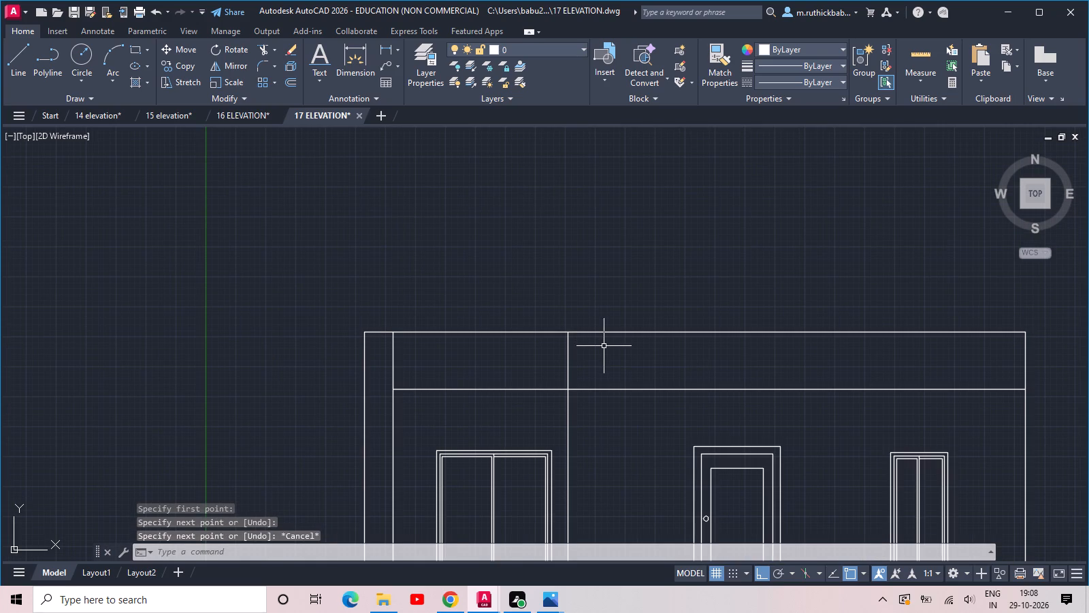
type("TR")
key("space")
key("space")
left_click(611, 362)
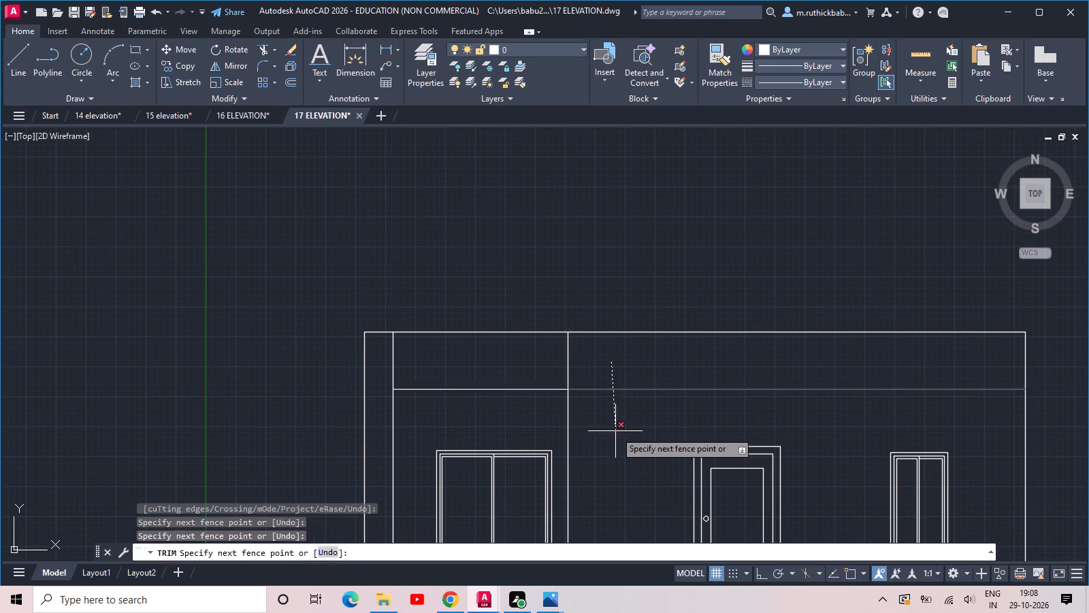
left_click(615, 431)
scroll(616, 432, "down", 3)
scroll(619, 486, "up", 2)
left_click(620, 494)
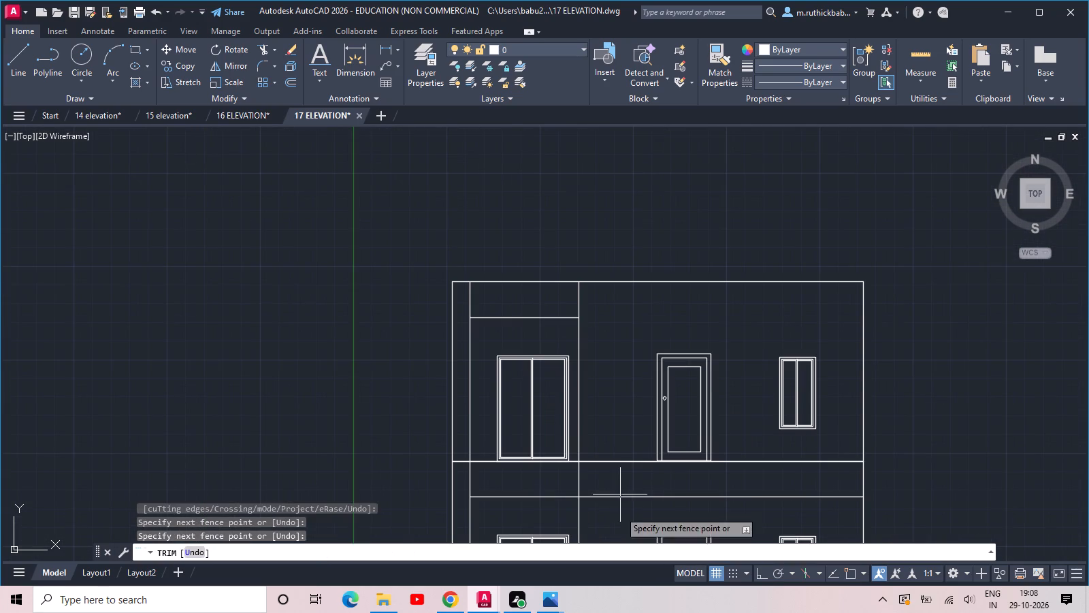
left_click(620, 520)
scroll(623, 509, "down", 2)
middle_click_drag(632, 501, 568, 364)
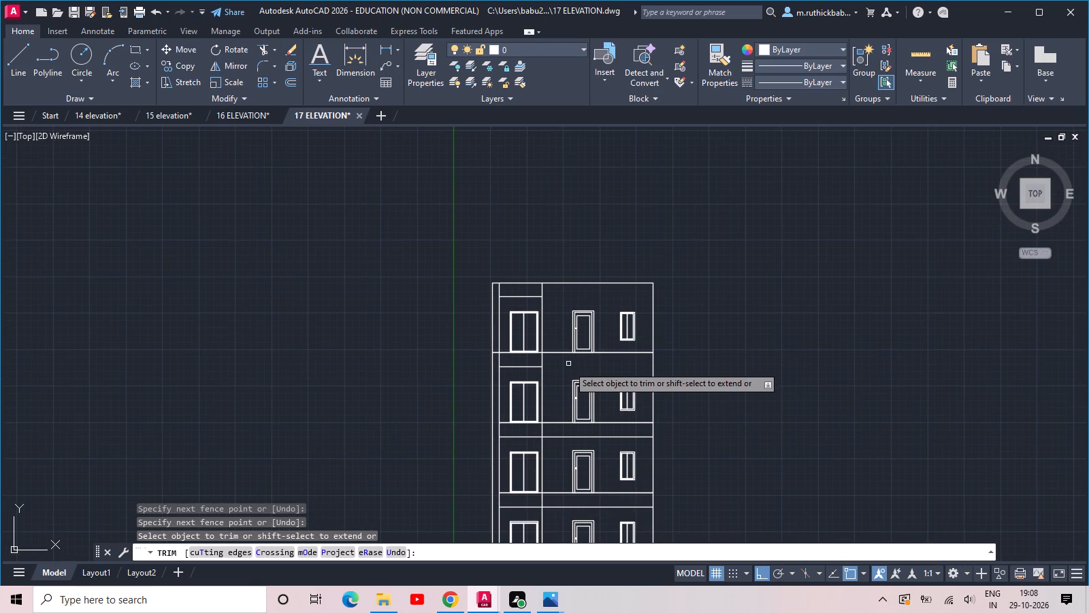
scroll(580, 430, "up", 2)
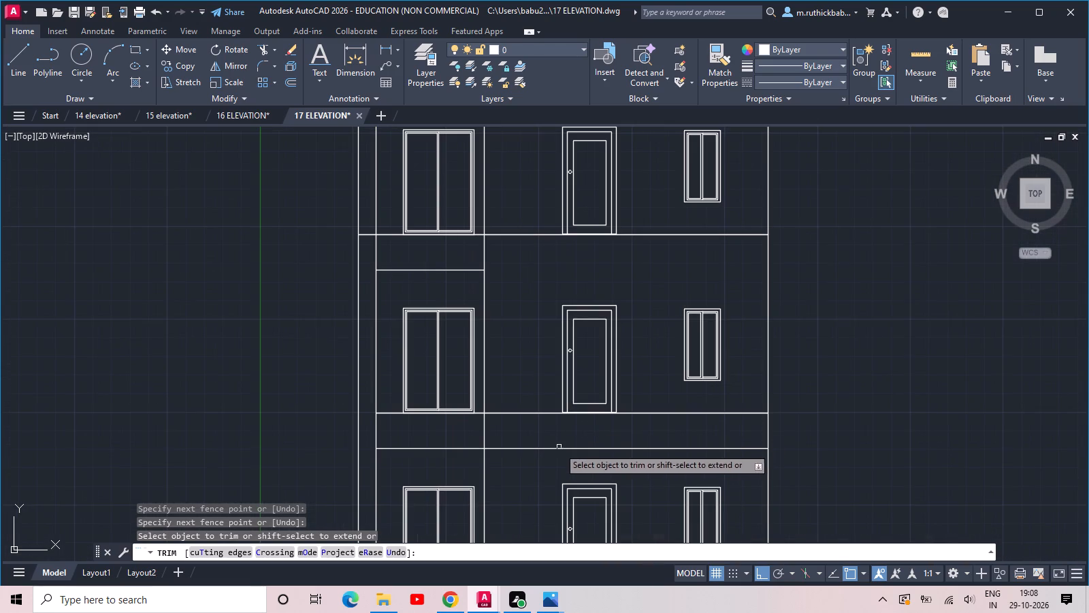
left_click(557, 449)
scroll(557, 449, "down", 3)
middle_click_drag(559, 449, 531, 326)
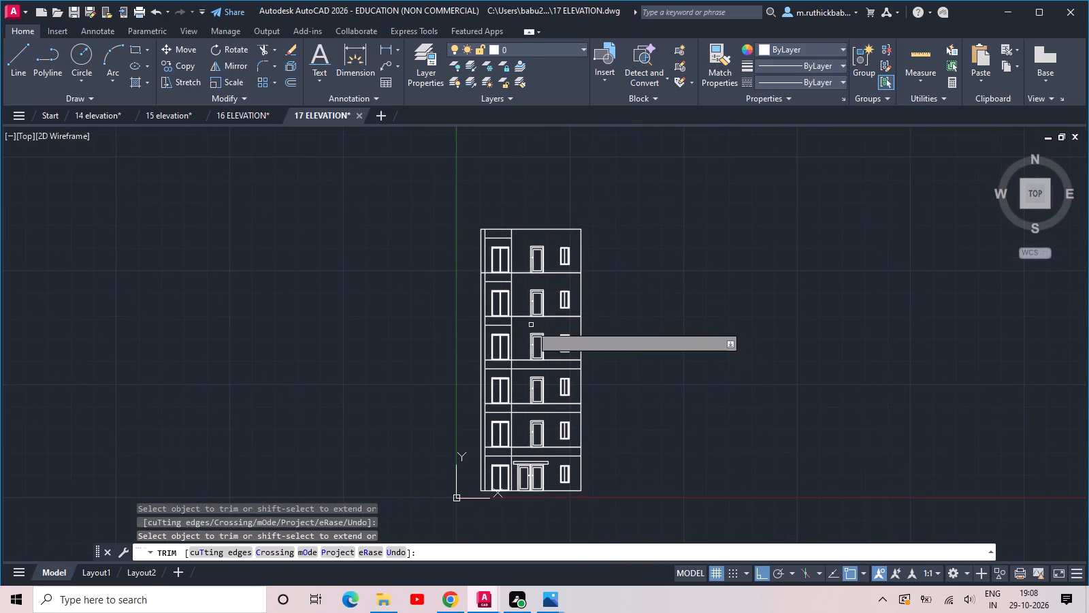
scroll(525, 351, "up", 2)
left_click(525, 396)
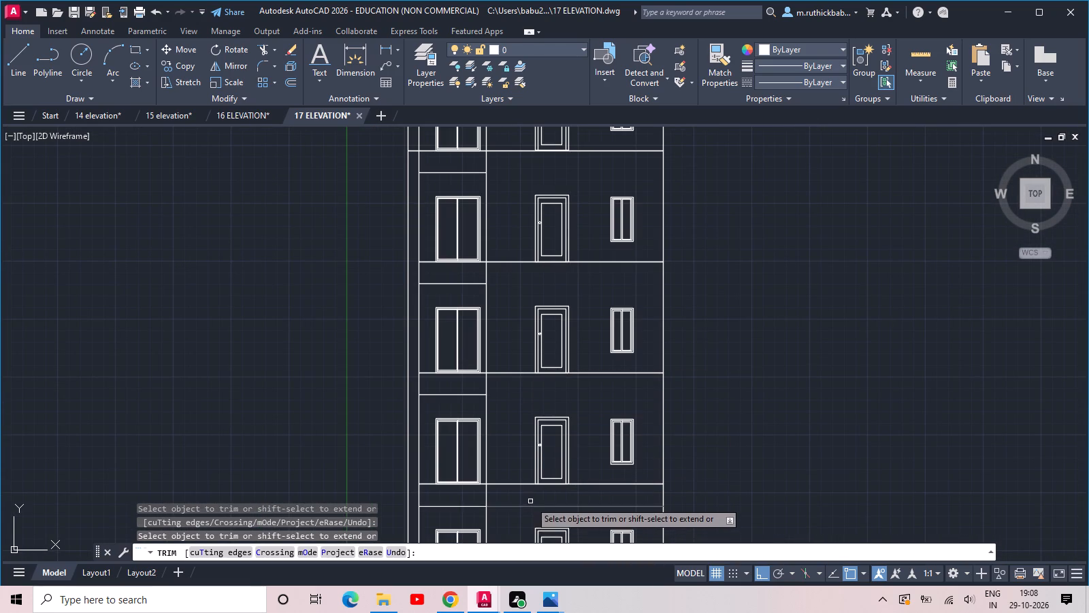
left_click(528, 506)
scroll(528, 506, "down", 2)
middle_click_drag(529, 506, 523, 377)
scroll(534, 433, "up", 2)
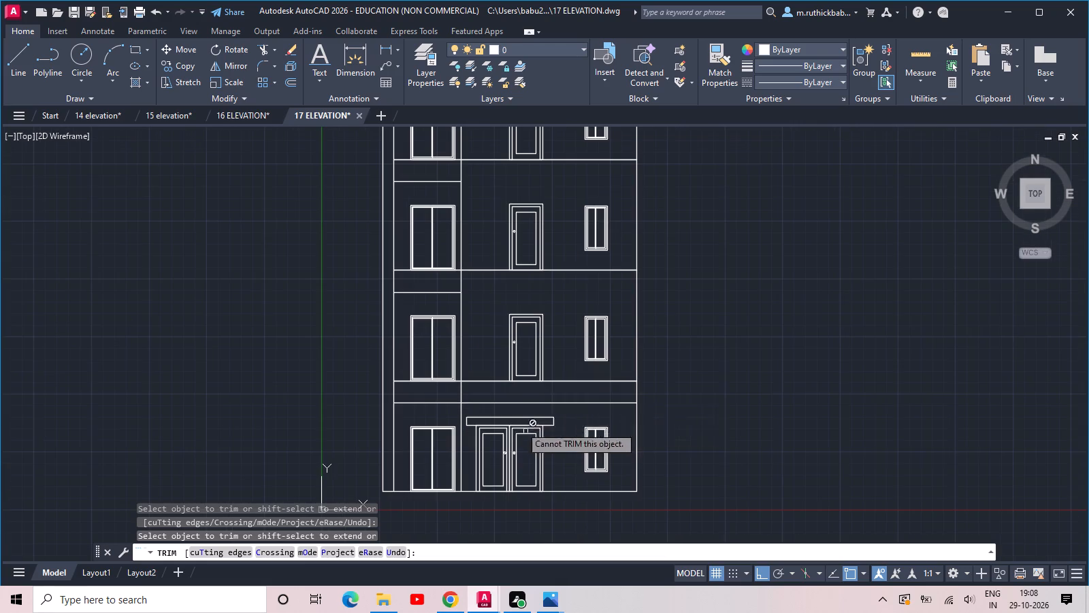
left_click(496, 403)
scroll(499, 399, "down", 2)
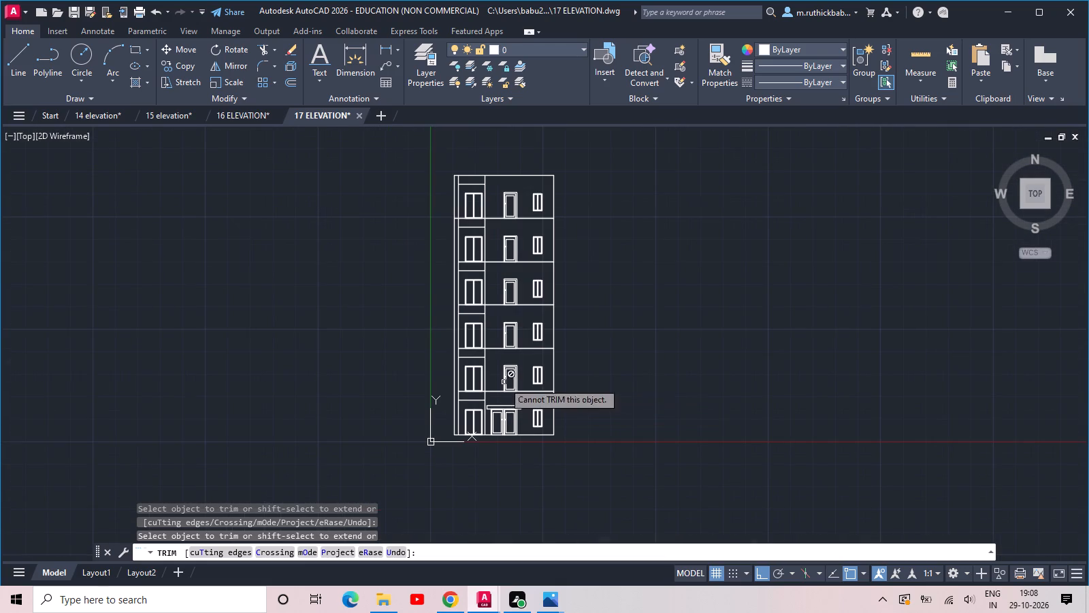
key("Escape")
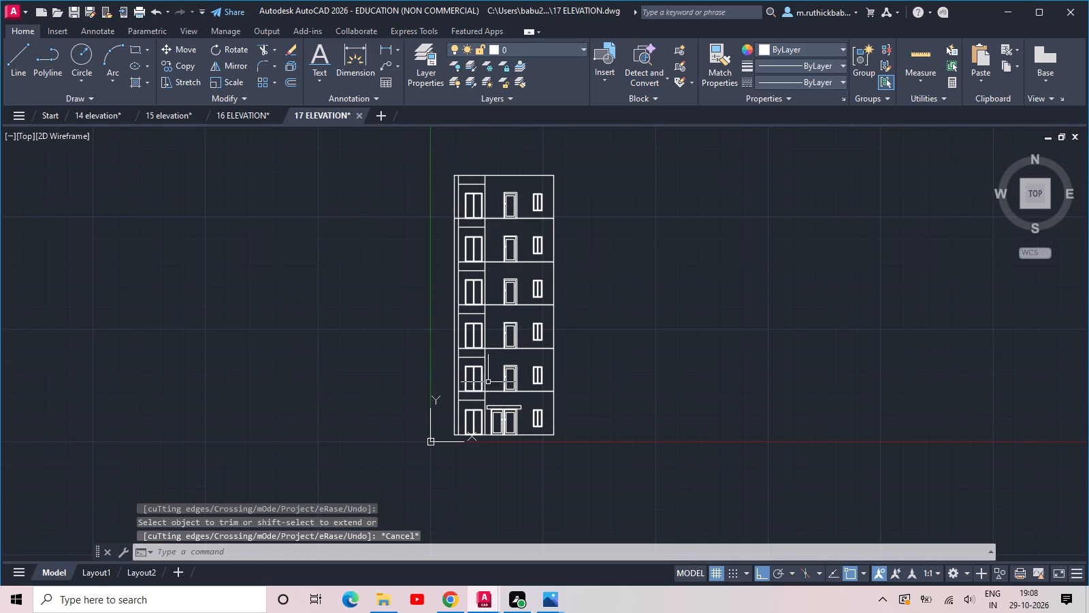
Draw a balcony outline around the second-floor door and small window, starting at the outer wall's third-floor line with a 24" downward segment.
scroll(507, 399, "up", 2)
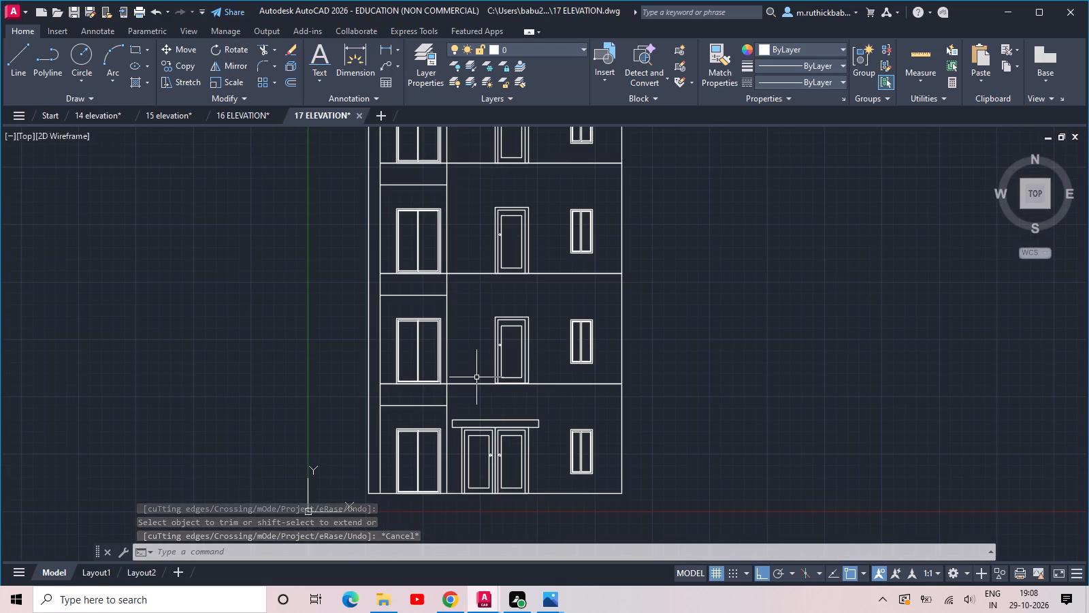
middle_click_drag(476, 377, 487, 405)
middle_click_drag(491, 328, 474, 368)
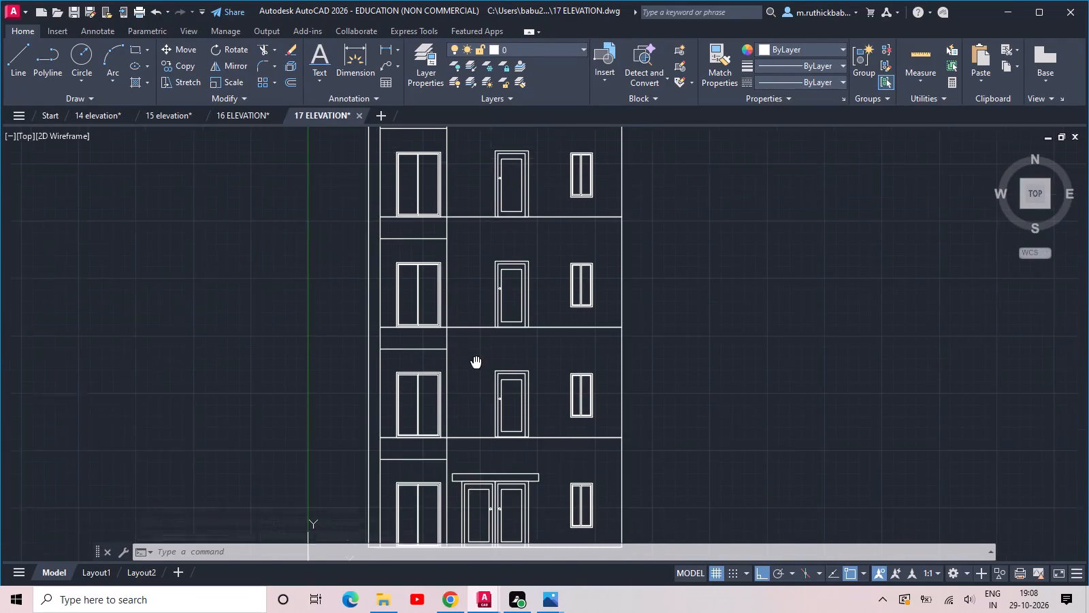
middle_click_drag(474, 368, 469, 378)
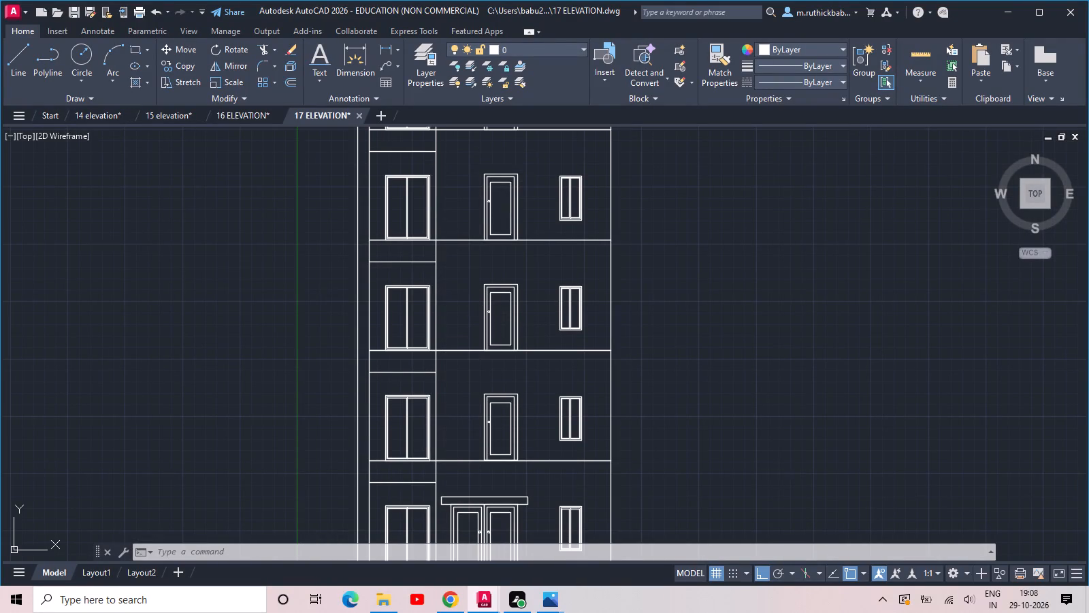
middle_click_drag(472, 304, 428, 400)
scroll(433, 360, "up", 1)
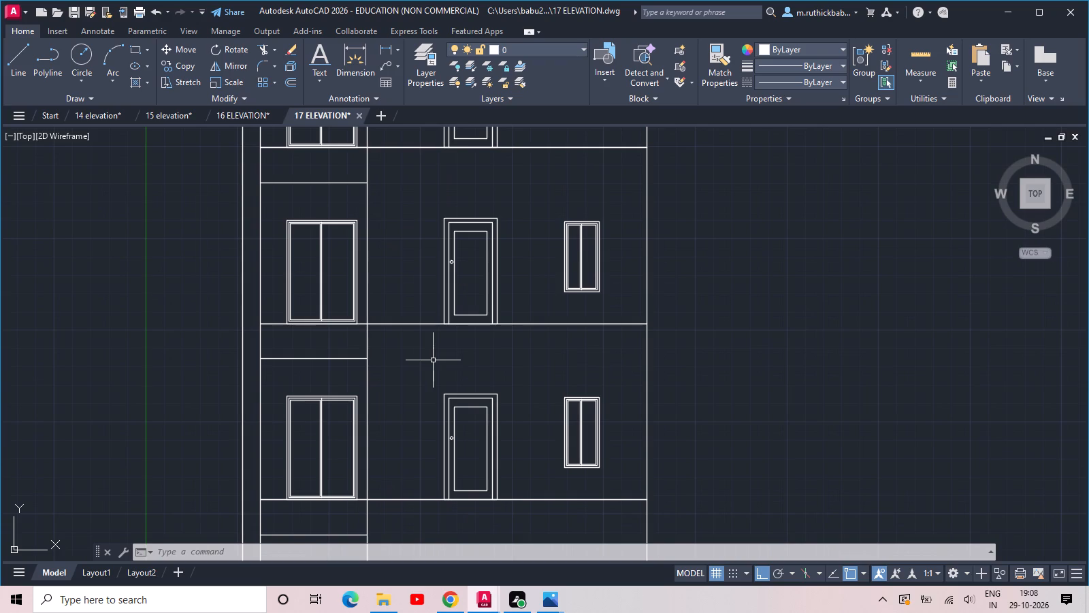
type("L")
key("space")
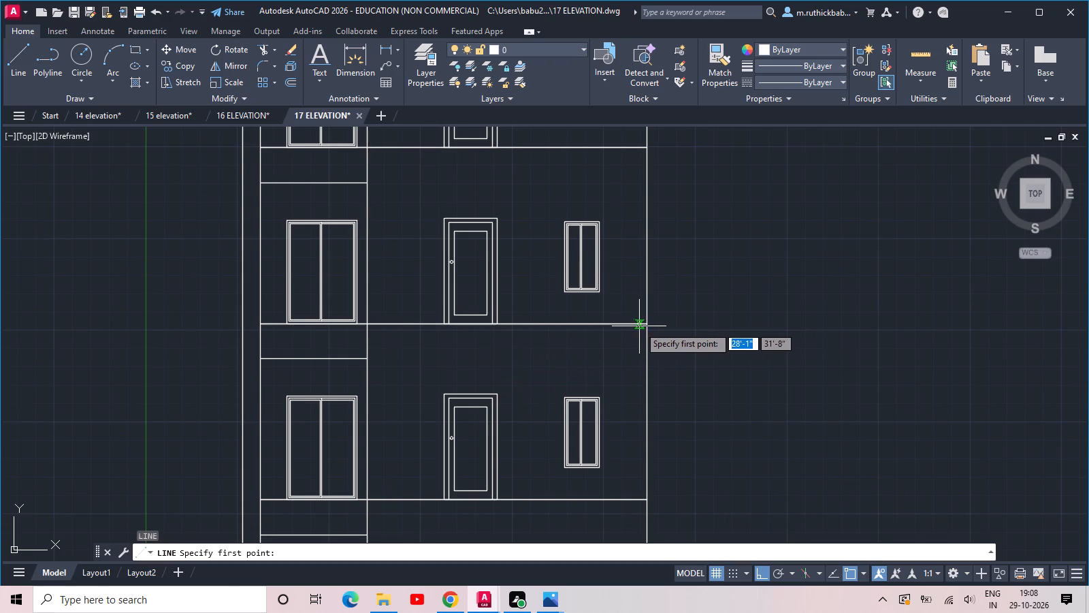
left_click(645, 326)
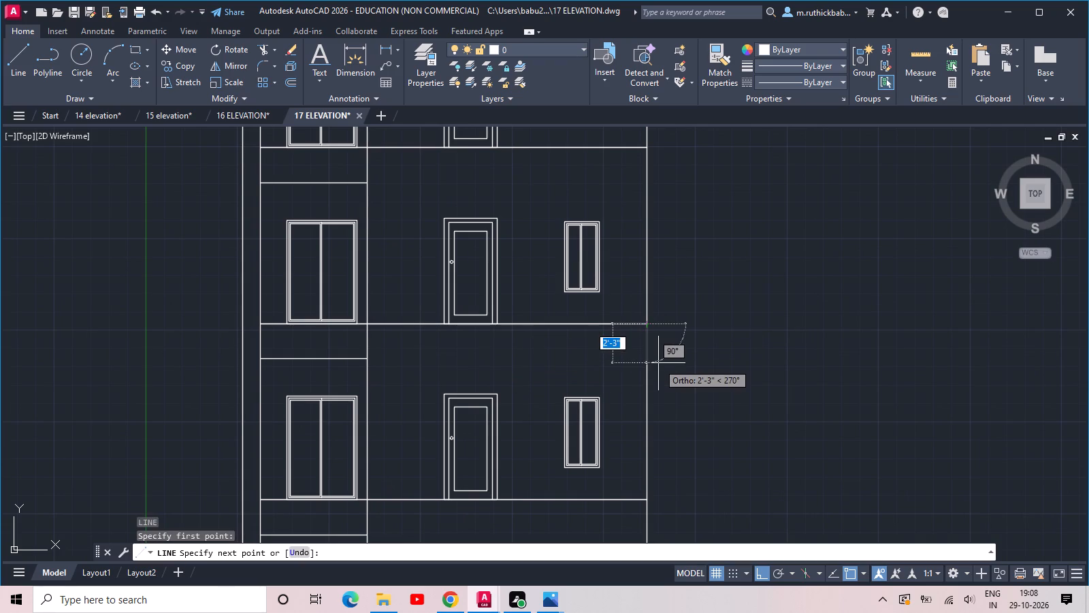
type("24")
key("space")
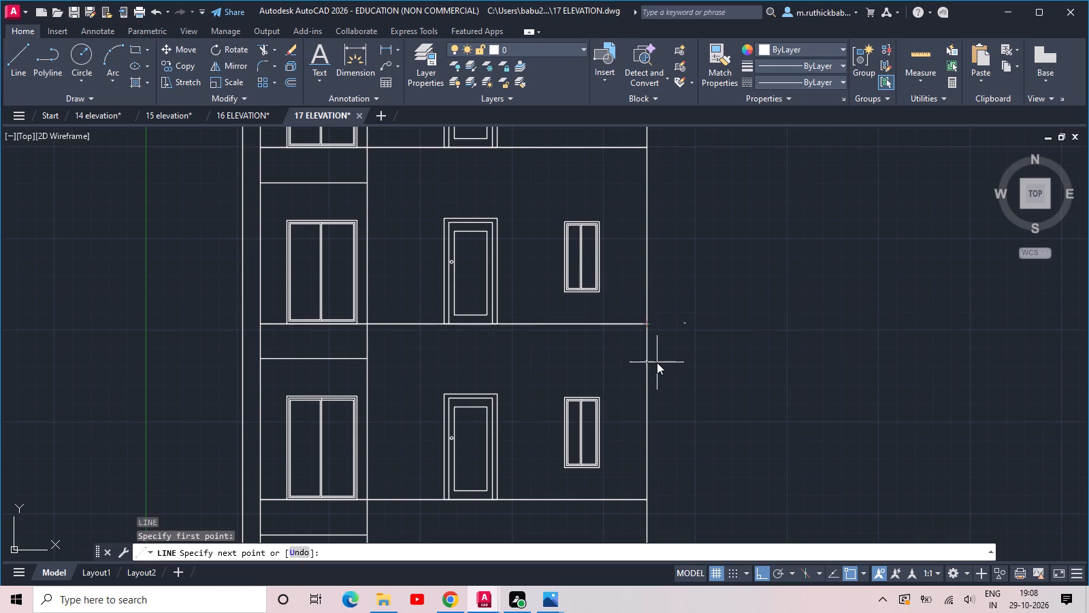
left_click(394, 356)
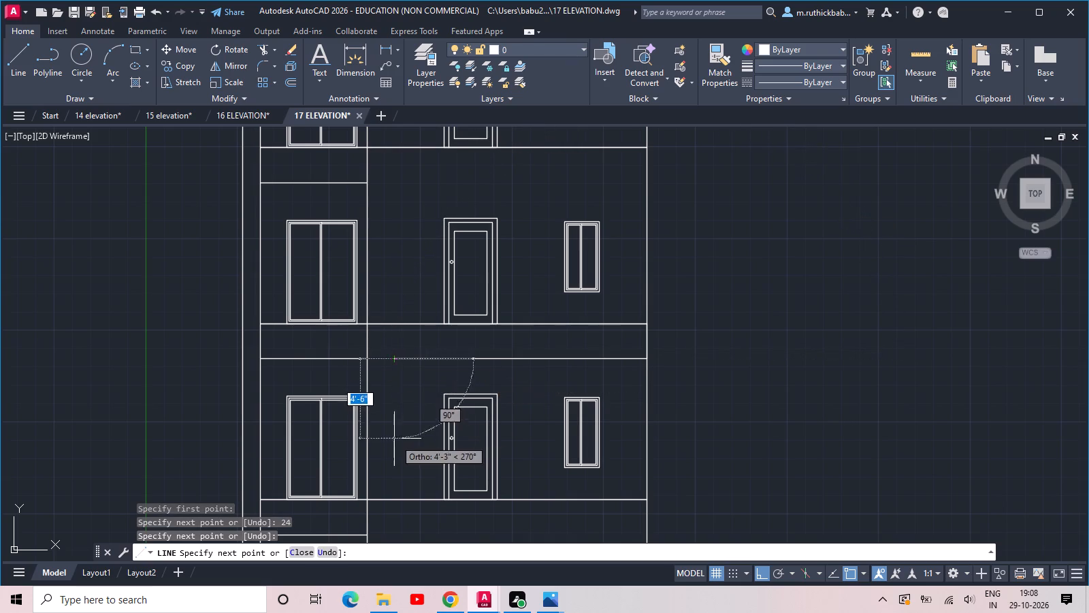
left_click(397, 480)
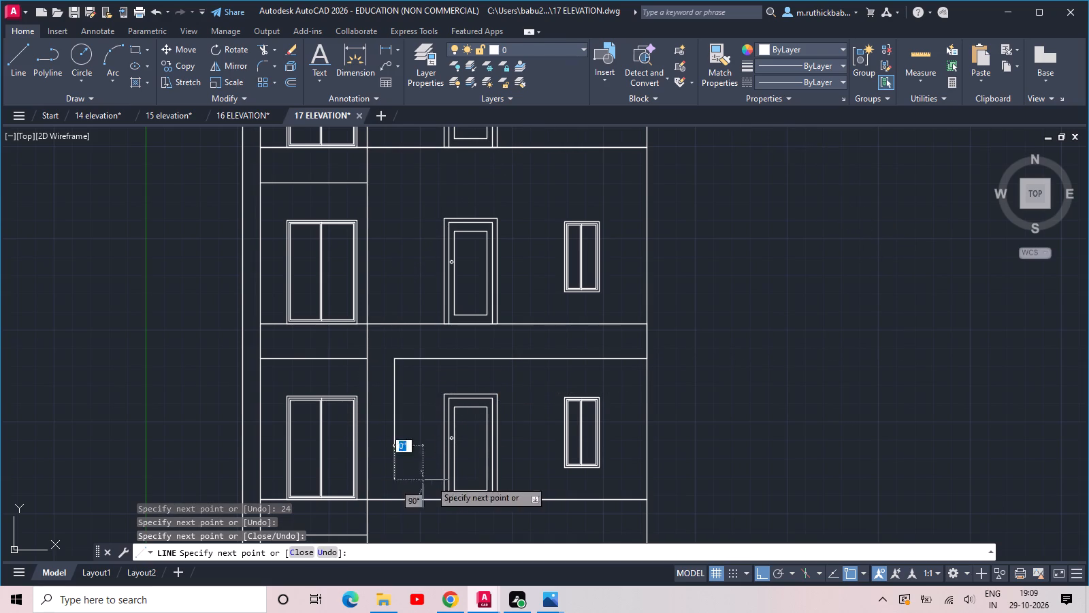
left_click(643, 482)
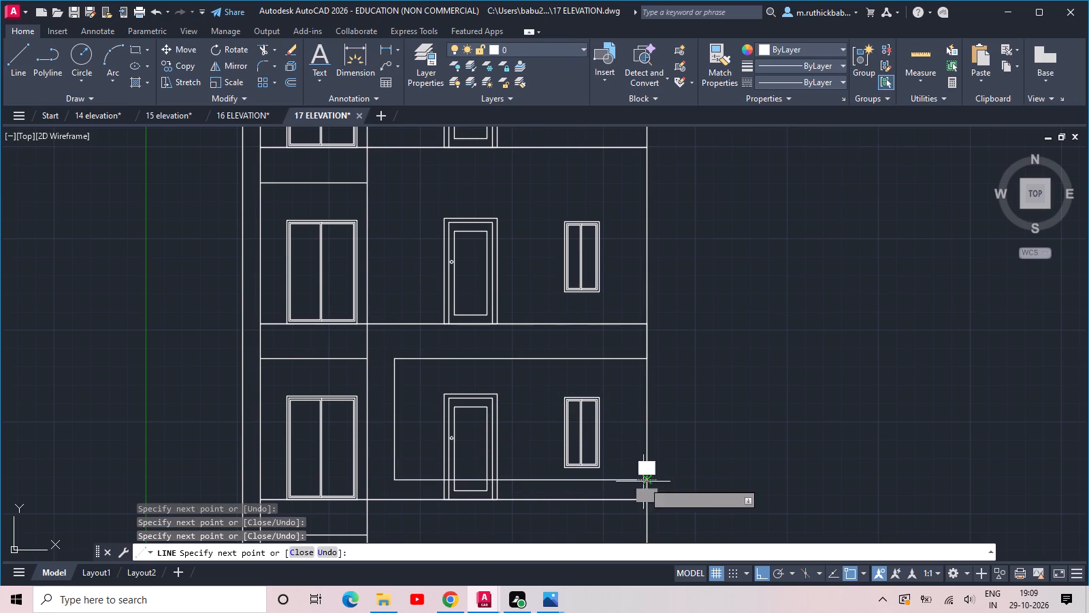
key("Escape")
Explode the second-floor door block crossed by the balcony outline.
scroll(534, 483, "up", 1)
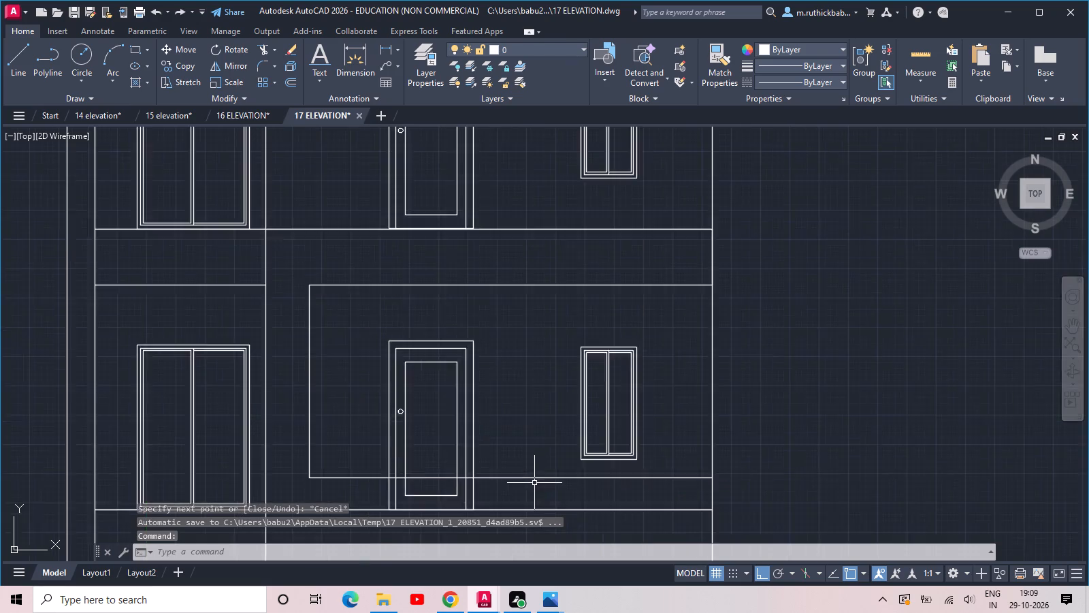
scroll(534, 483, "up", 1)
middle_click_drag(533, 484, 575, 373)
left_click(475, 405)
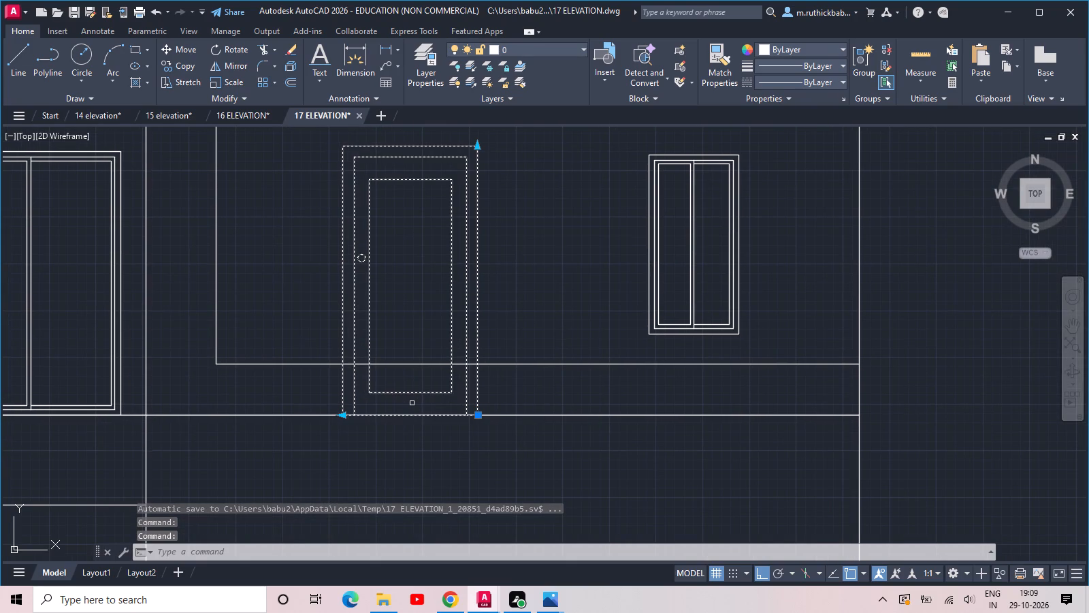
type("X")
key("space")
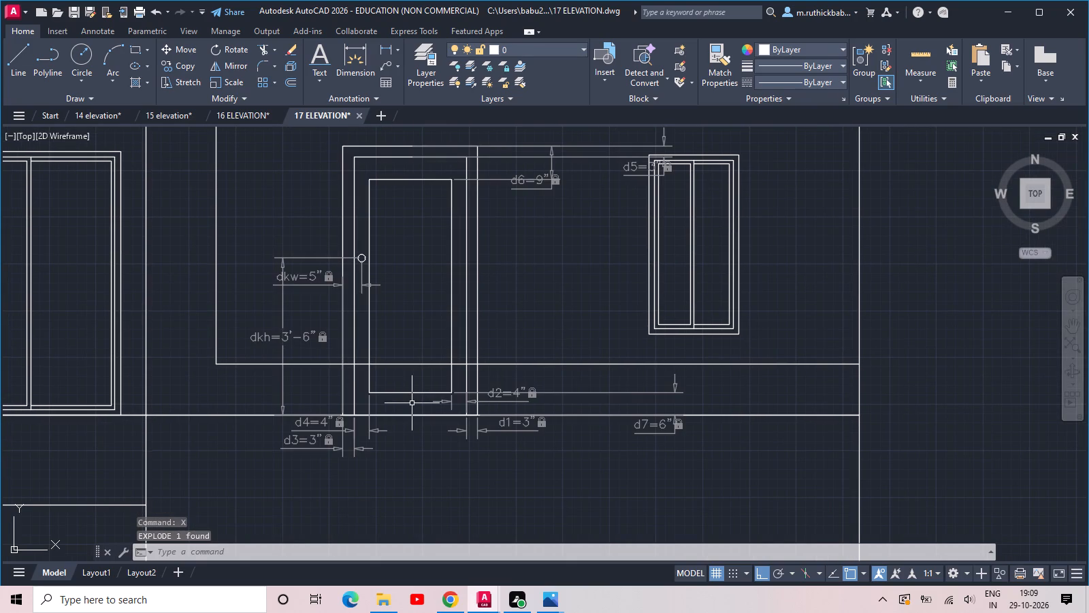
Trim the second-floor door's vertical lines below the balcony outline's lower horizontal line.
type("TR")
key("space")
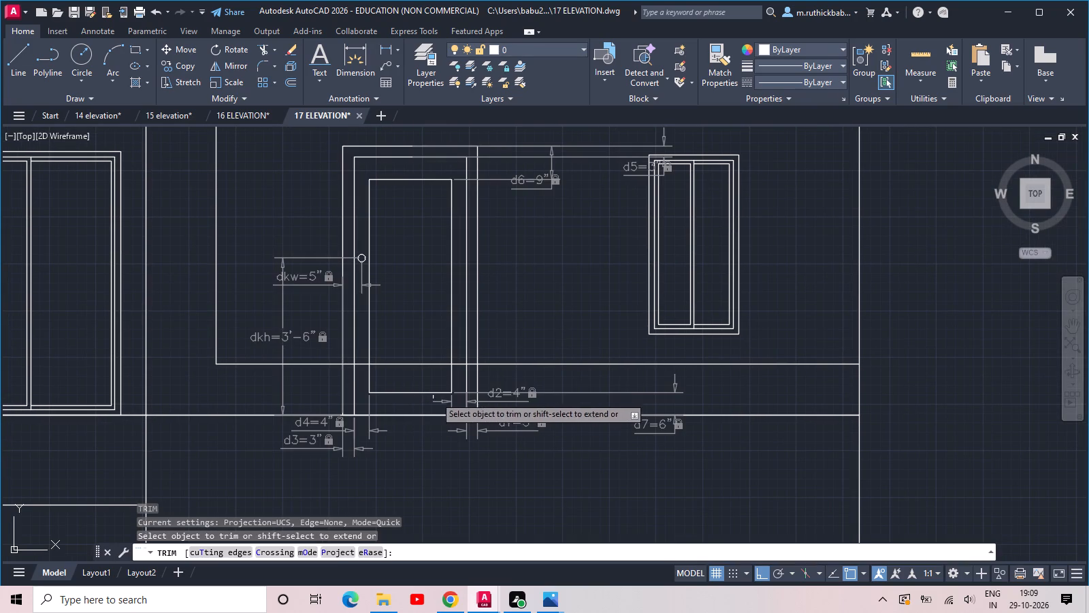
left_click(504, 376)
left_click(302, 395)
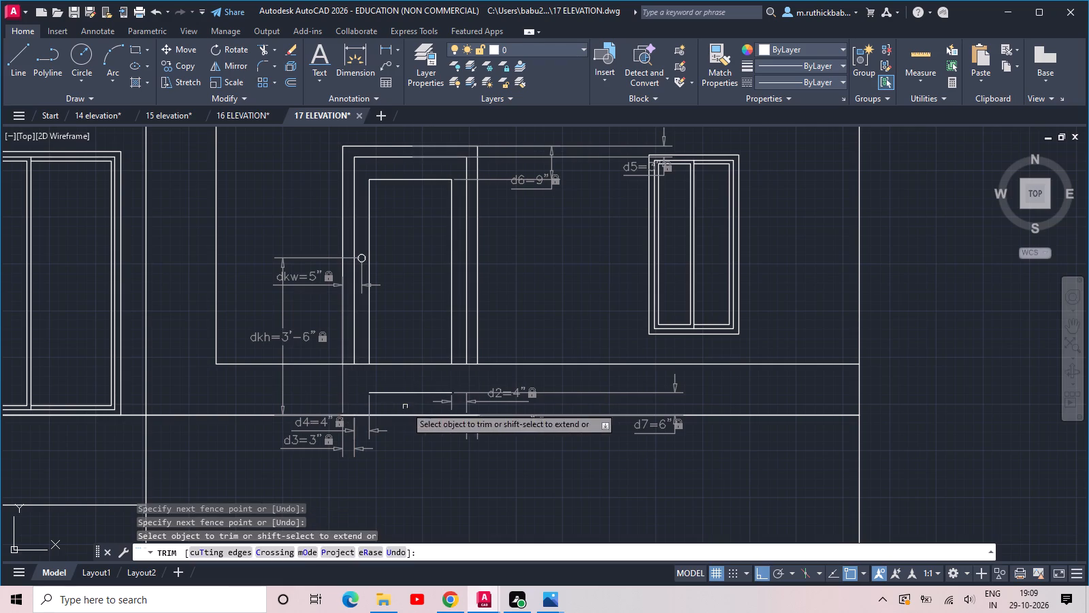
key("Escape")
Delete the leftover dimensional constraints and the inner panel's detached bottom line from the exploded second-floor door.
left_click(316, 387)
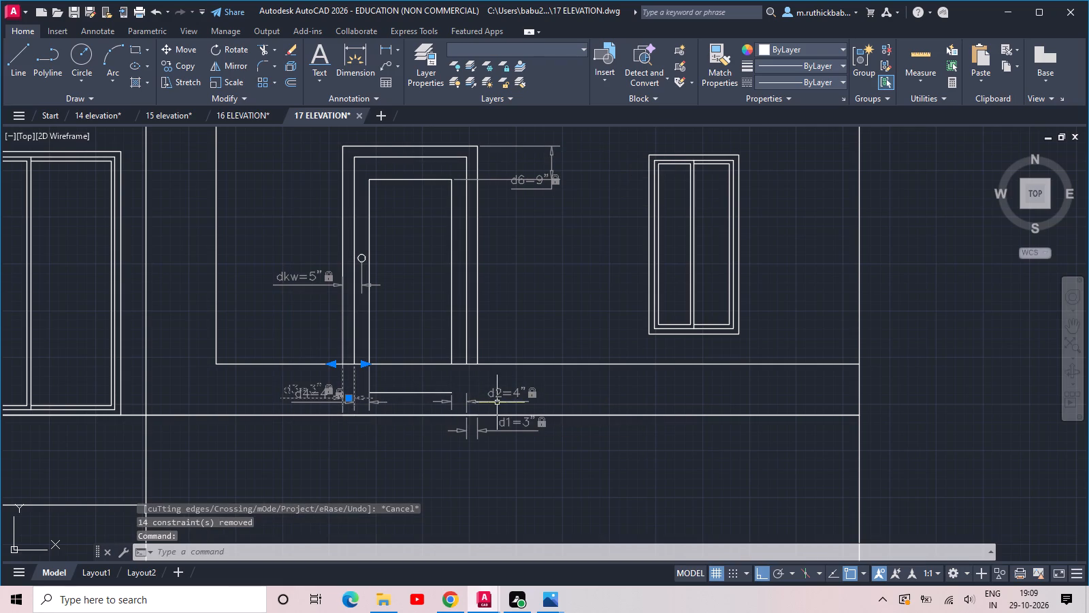
left_click(506, 401)
left_click(506, 429)
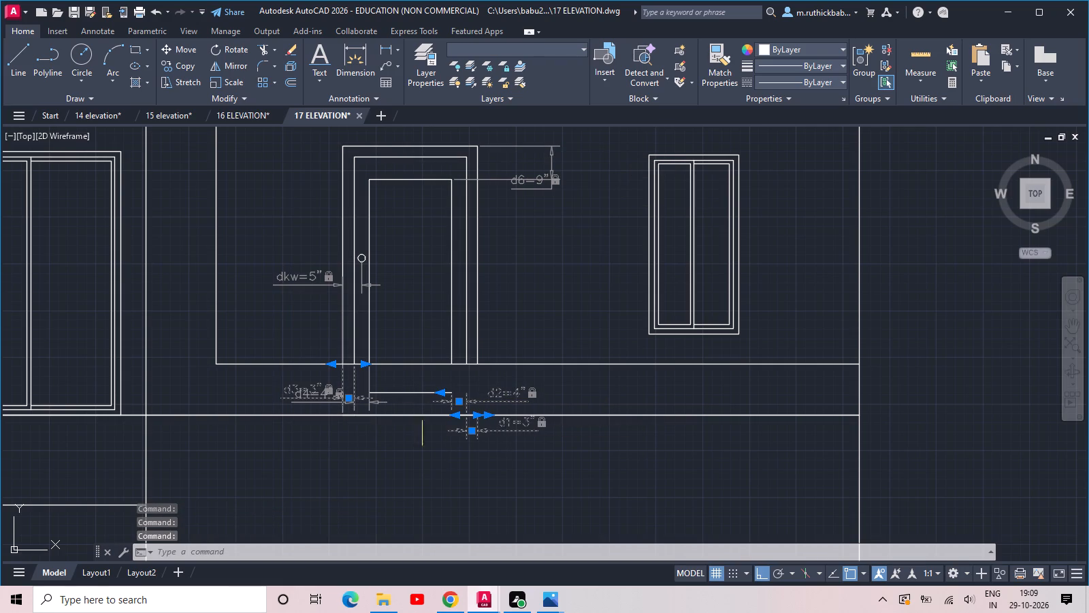
left_click(408, 397)
left_click(387, 385)
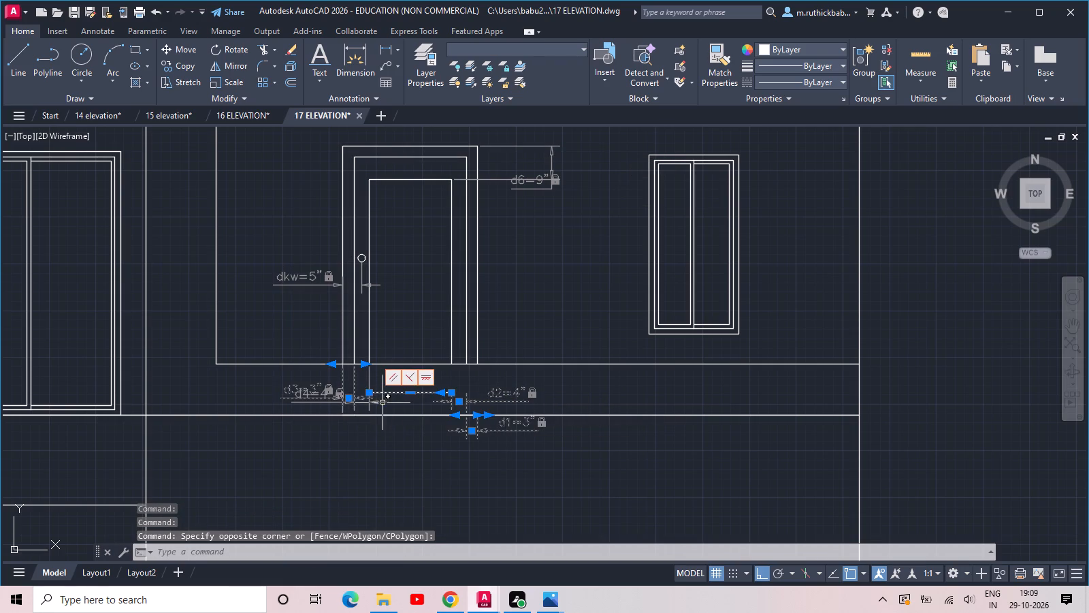
left_click(383, 403)
left_click(300, 378)
left_click(330, 393)
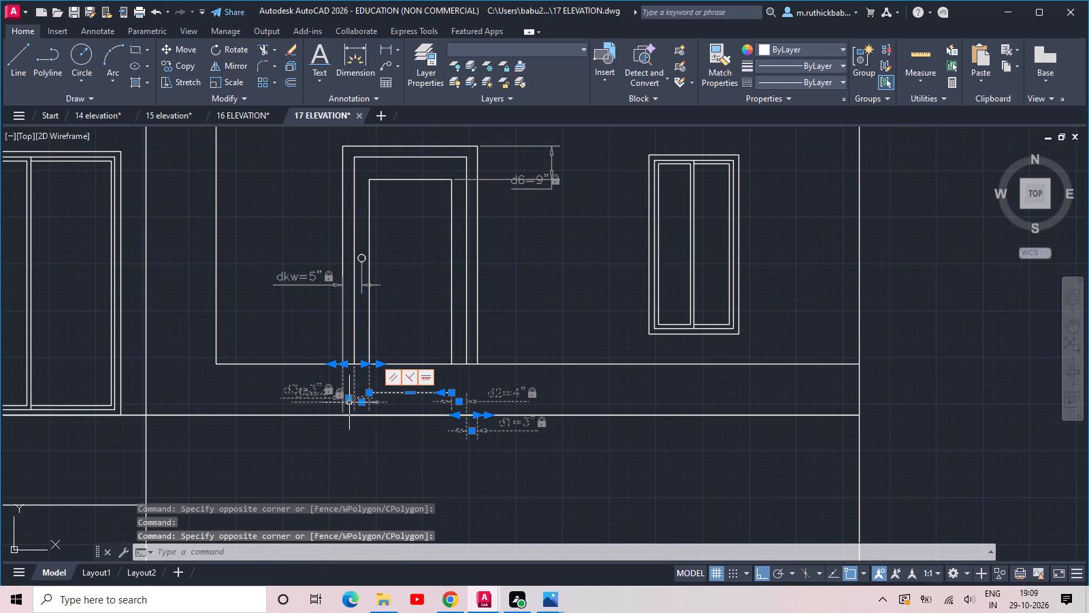
left_click_drag(349, 403, 335, 397)
left_click(297, 382)
left_click_drag(321, 315, 318, 308)
left_click_drag(303, 313, 297, 298)
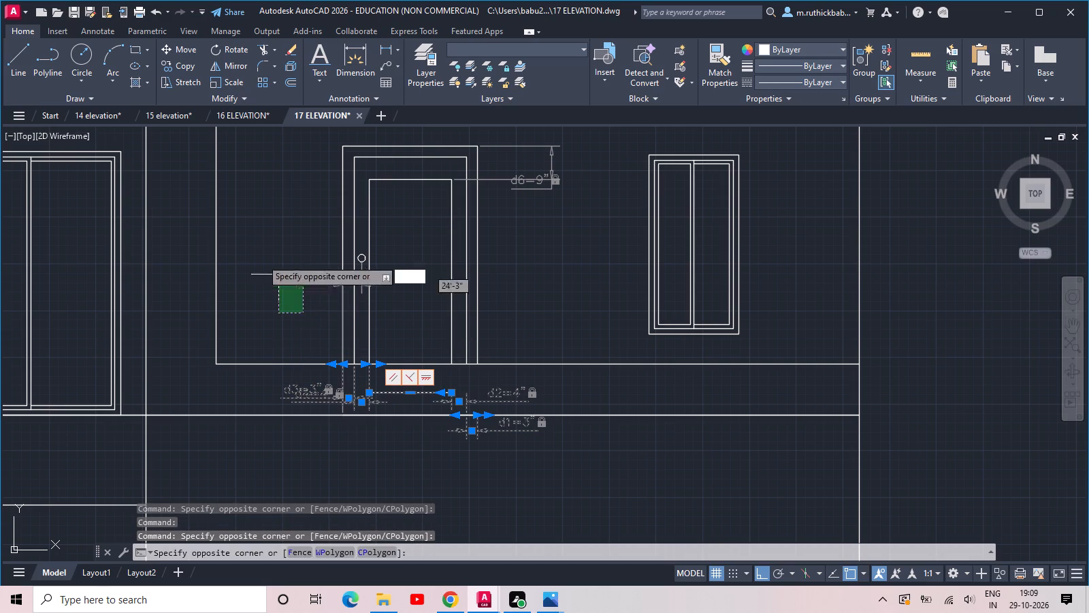
left_click(248, 243)
left_click(540, 207)
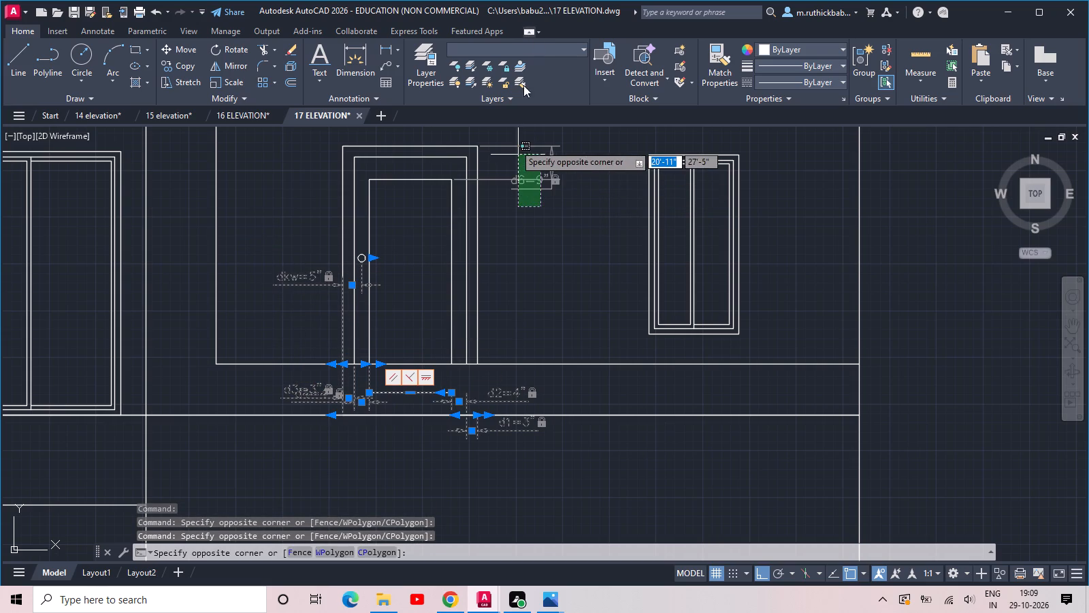
left_click(511, 138)
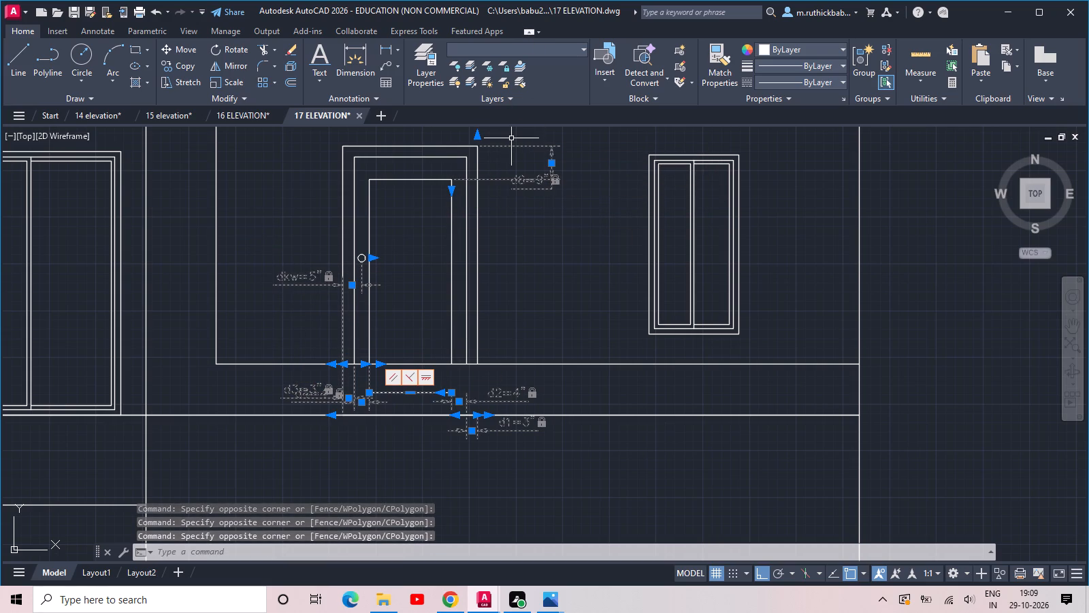
key("Delete")
key("Escape")
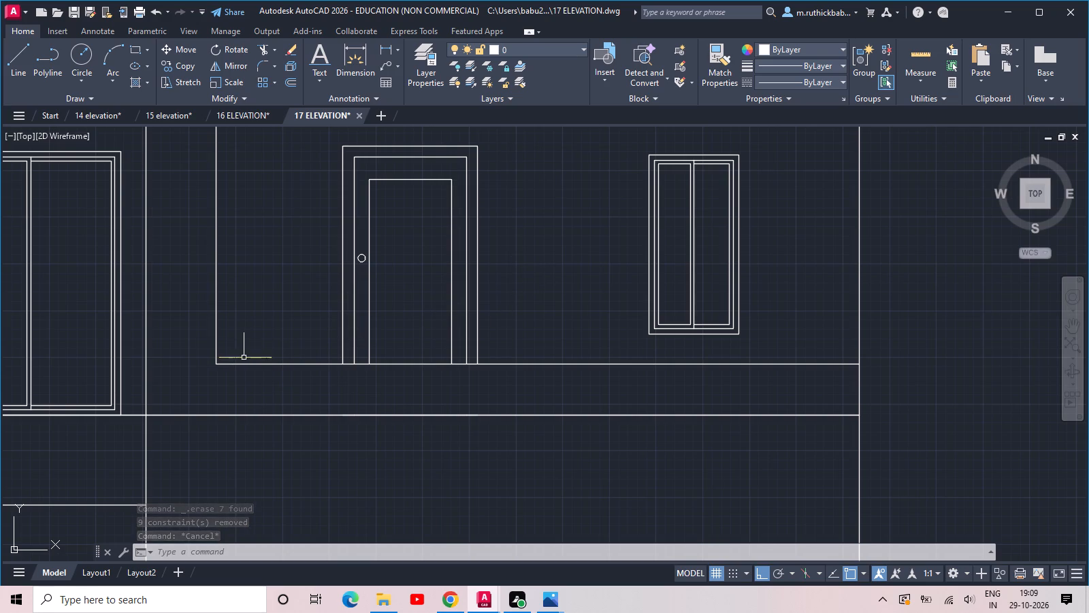
Draw a rectangle about 3'-8" wide on the first floor between the vertical bay line and the door, spanning the full storey height.
middle_click_drag(209, 313, 237, 382)
scroll(263, 358, "down", 1)
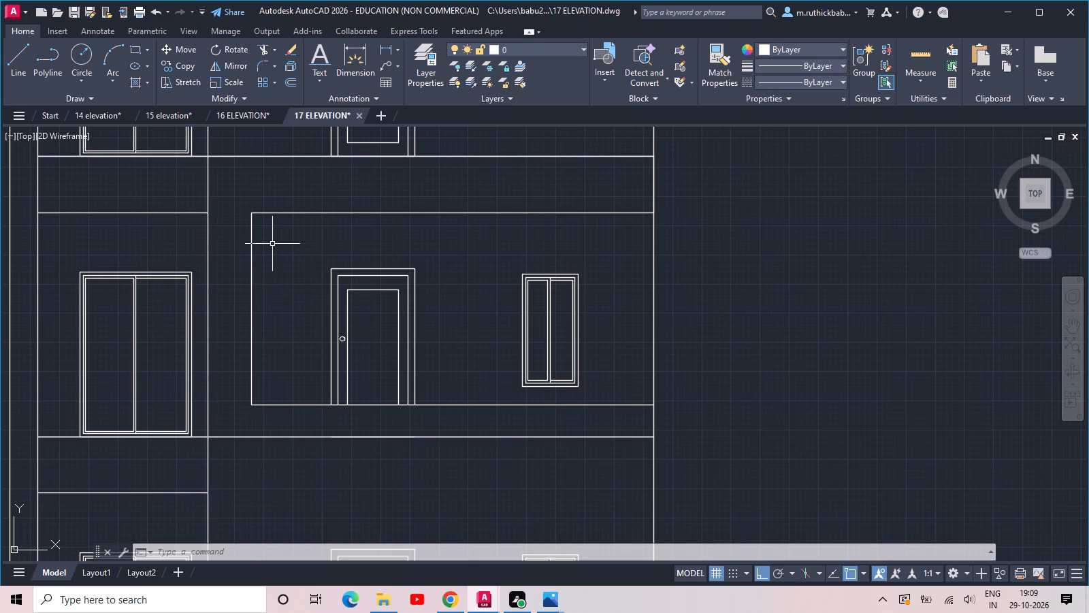
middle_click_drag(260, 257, 331, 159)
scroll(370, 231, "down", 2)
scroll(358, 375, "up", 2)
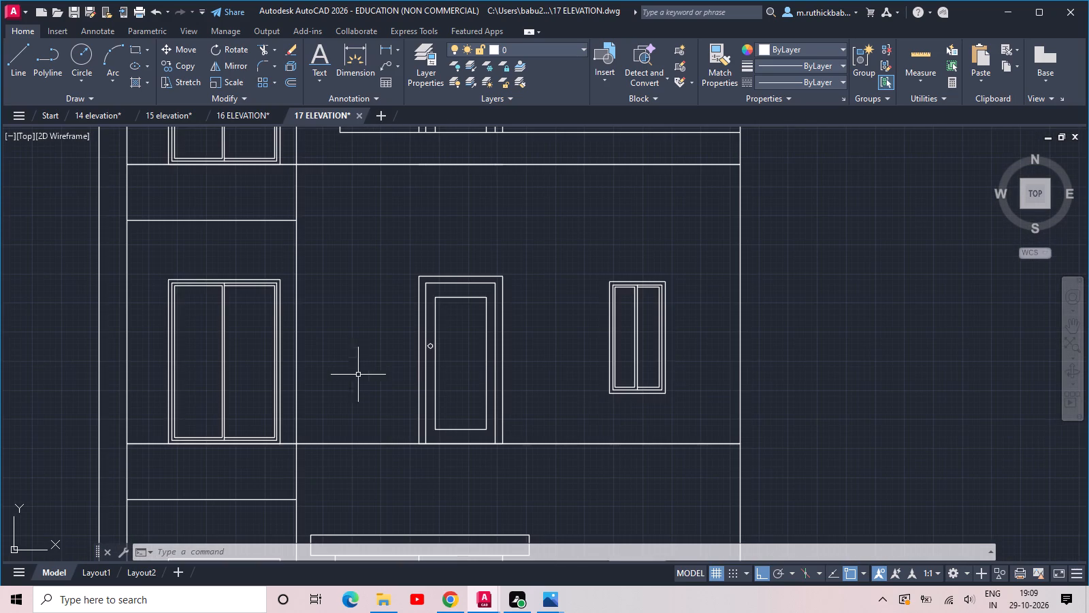
type("EW")
key("Escape")
type("REC")
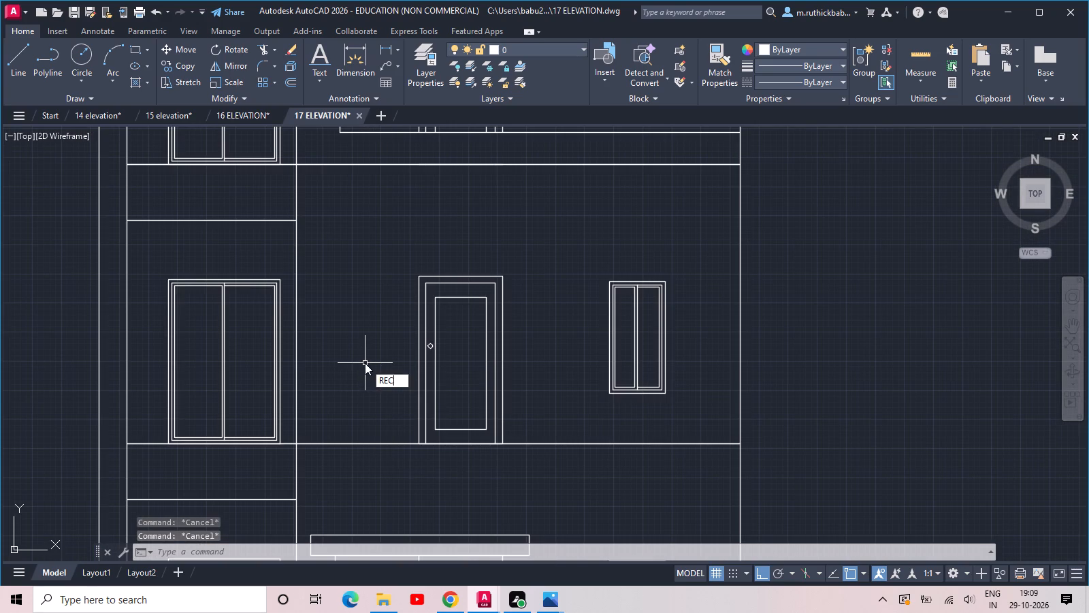
key("space")
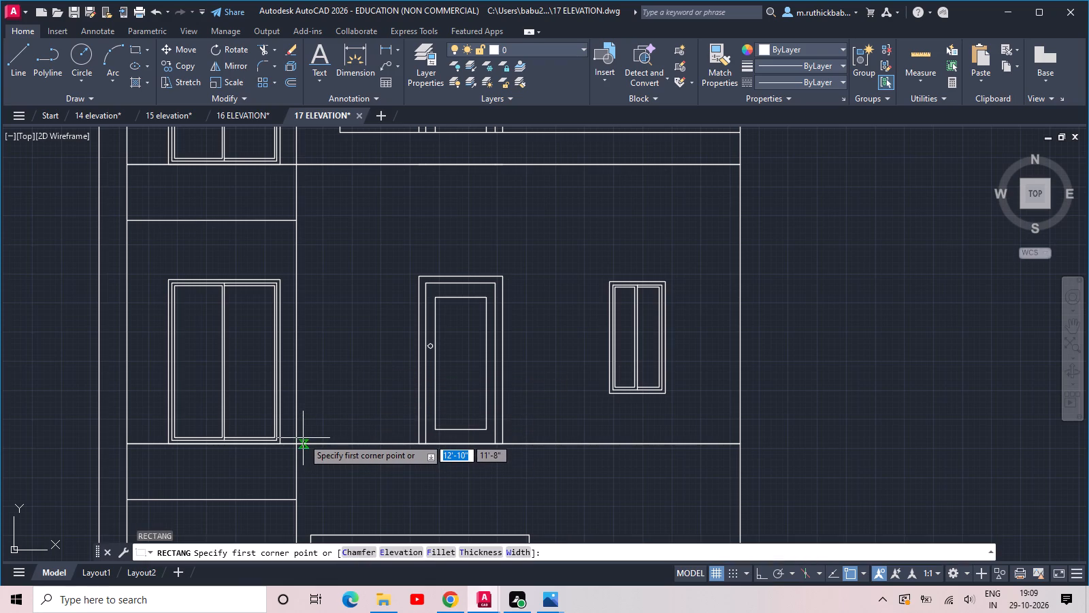
left_click(303, 438)
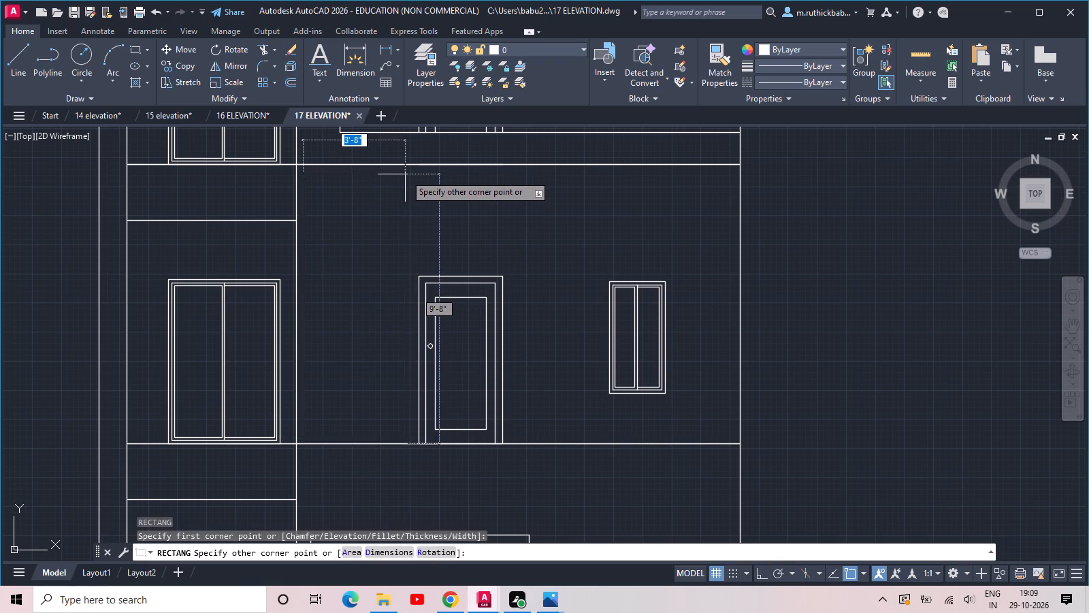
left_click(408, 172)
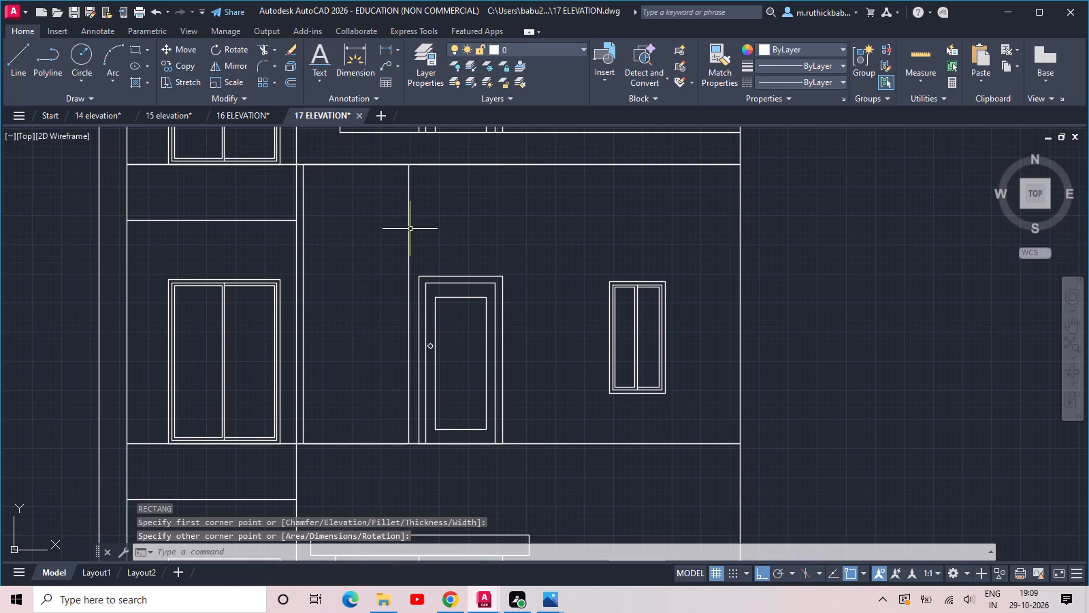
Stretch the new rectangle's top edge down about 2" from the floor line above.
scroll(374, 157, "up", 2)
left_click(359, 180)
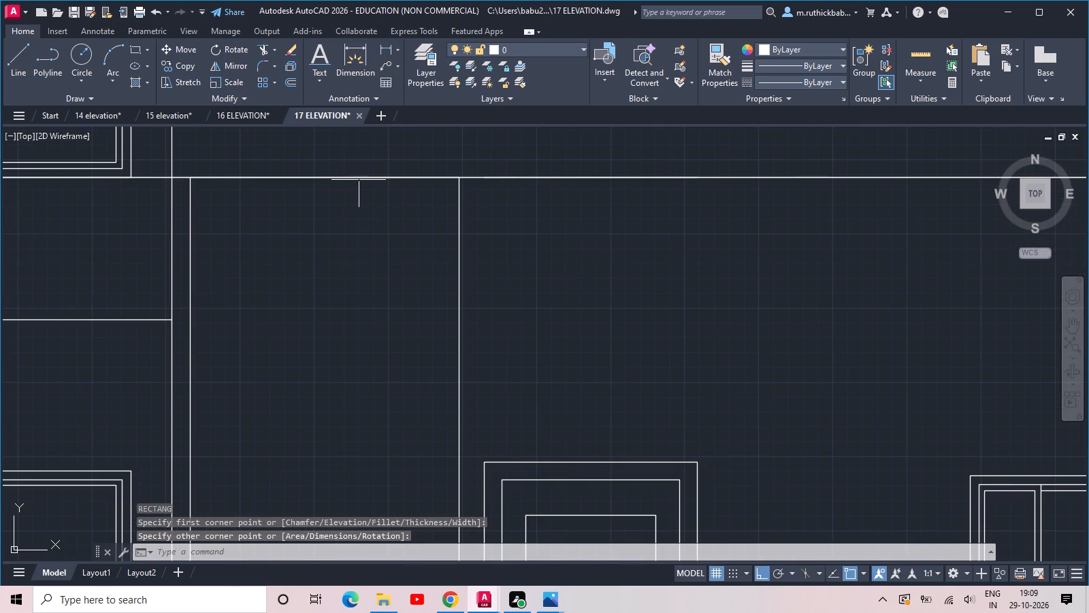
key("Escape")
left_click_drag(503, 258, 493, 260)
left_click(442, 264)
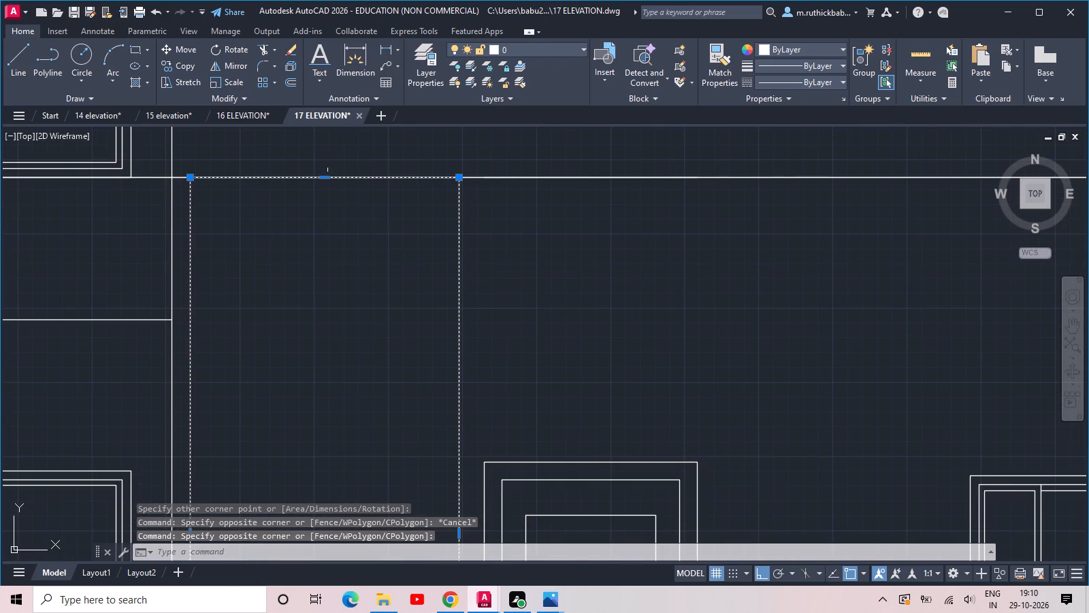
left_click(327, 179)
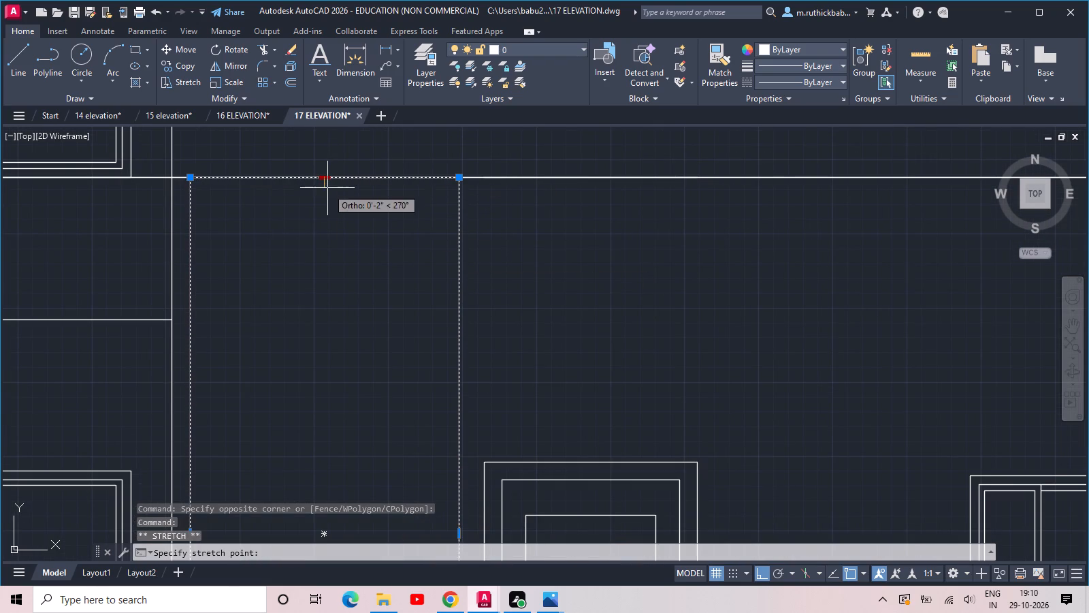
left_click(327, 189)
scroll(329, 193, "down", 2)
key("Escape")
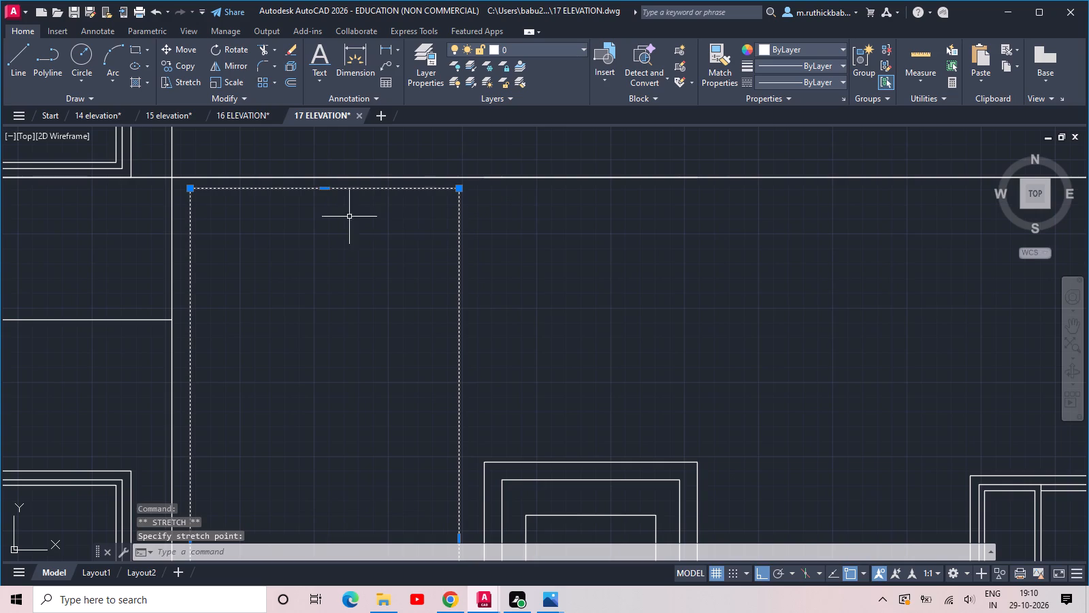
Stretch the rectangle's bottom edge slightly upward, off the first-floor line.
scroll(345, 252, "down", 1)
middle_click_drag(345, 252, 374, 221)
scroll(381, 213, "down", 2)
scroll(380, 368, "up", 3)
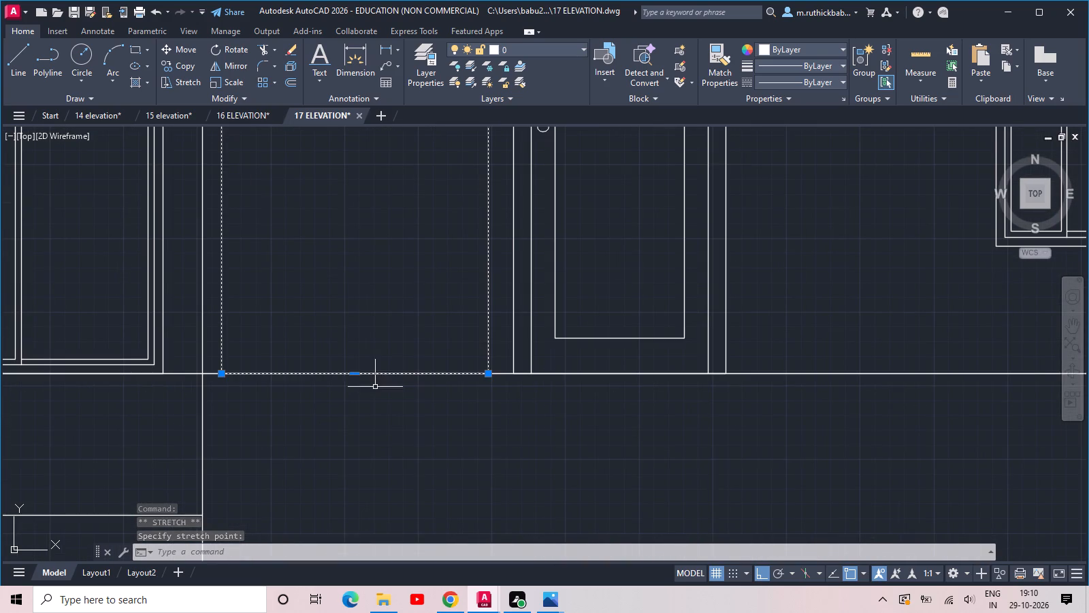
left_click(358, 376)
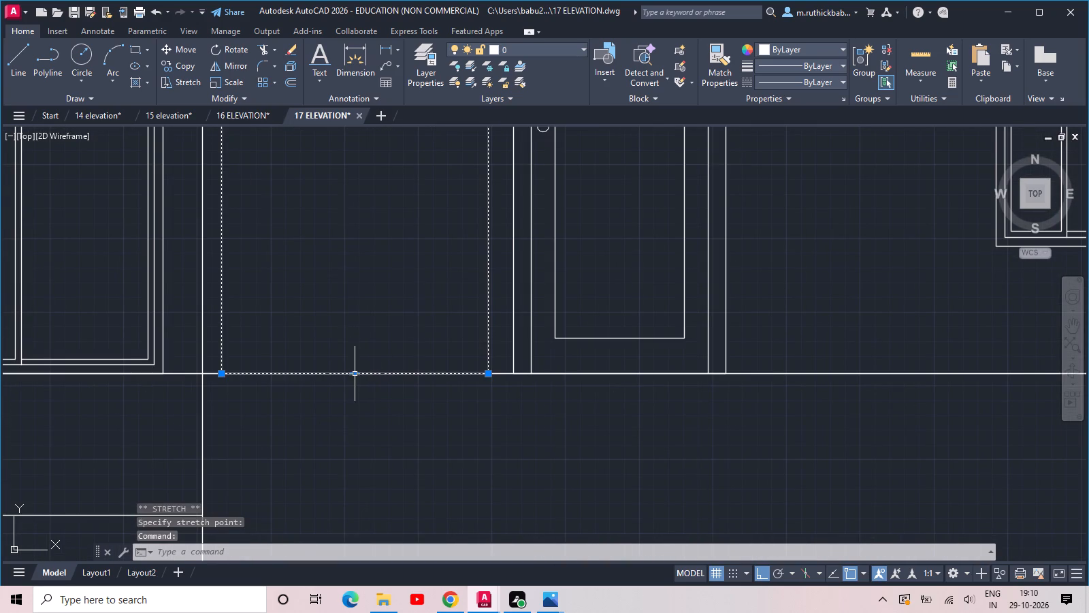
left_click(352, 373)
left_click(353, 358)
scroll(363, 332, "down", 1)
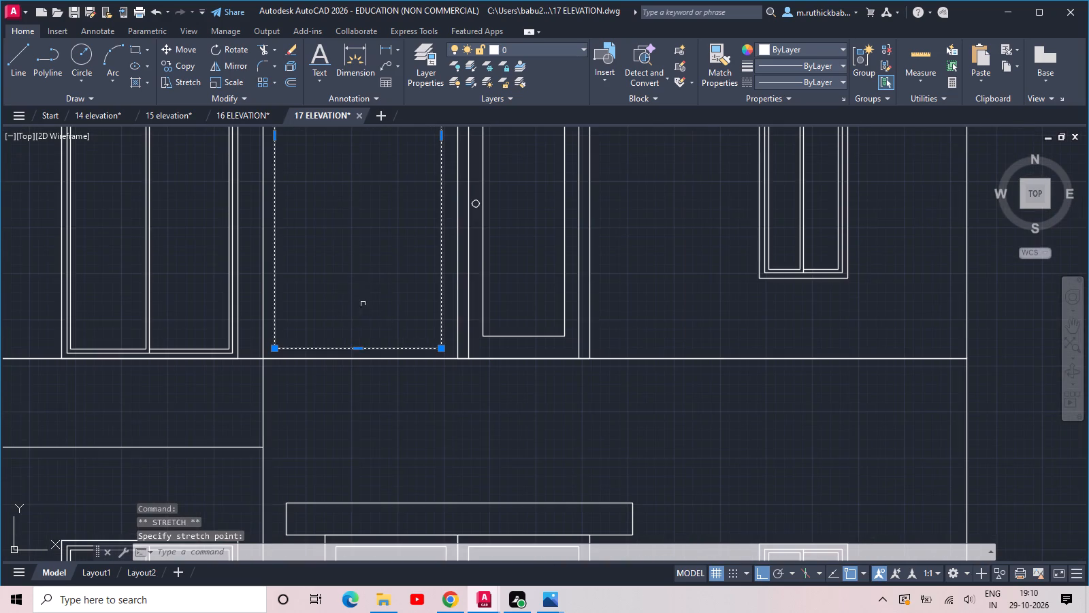
Stretch the rectangle's top edge down by about another 1".
middle_click_drag(363, 290, 361, 458)
middle_click_drag(371, 306, 376, 507)
scroll(352, 295, "up", 1)
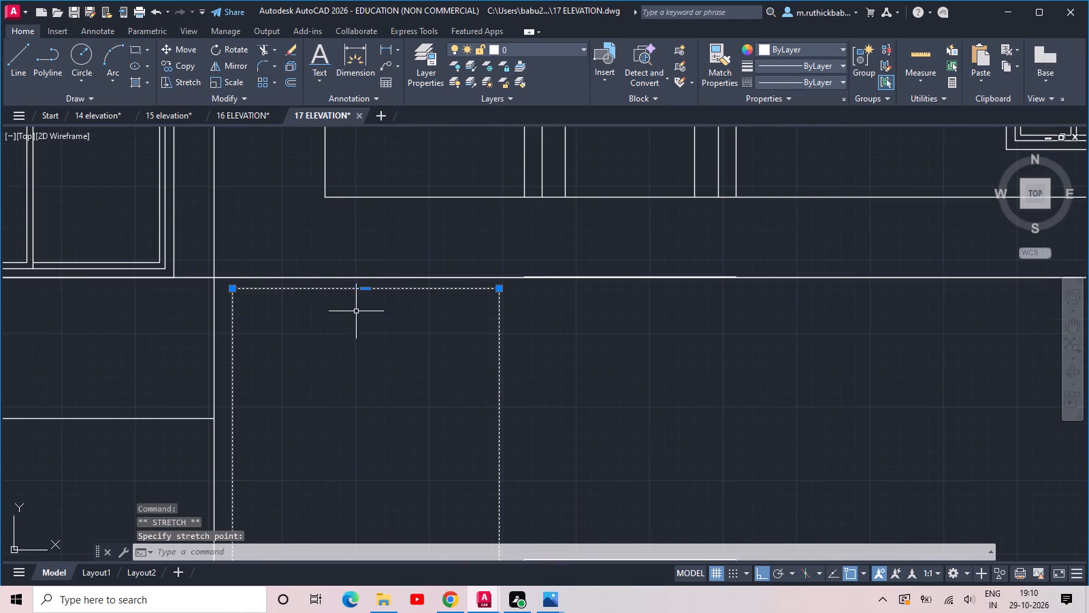
scroll(378, 276, "up", 1)
left_click(356, 295)
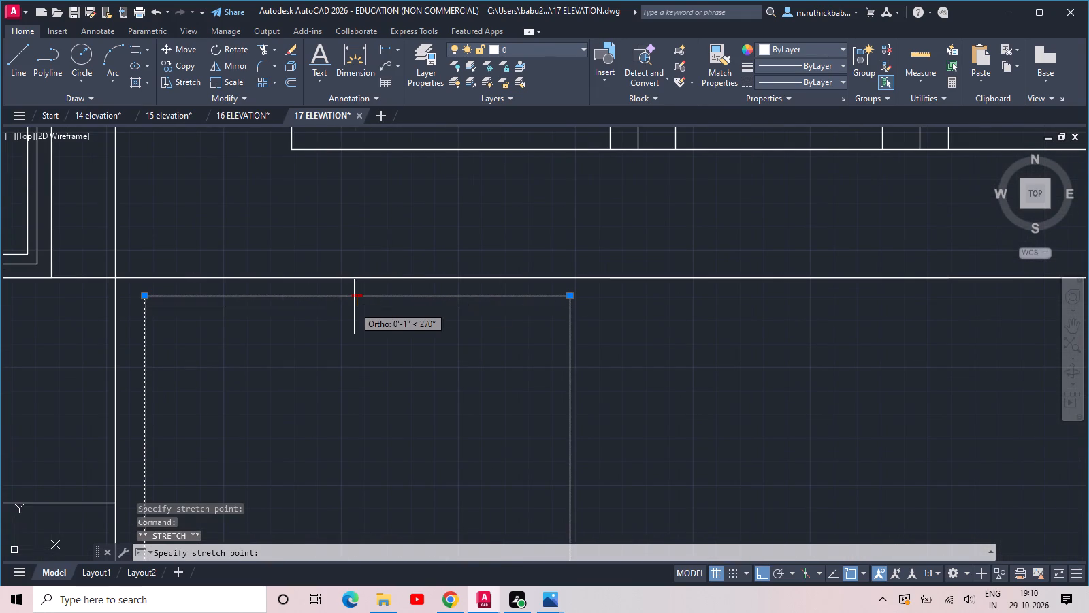
left_click(354, 304)
scroll(359, 296, "down", 2)
key("Escape")
scroll(412, 292, "down", 3)
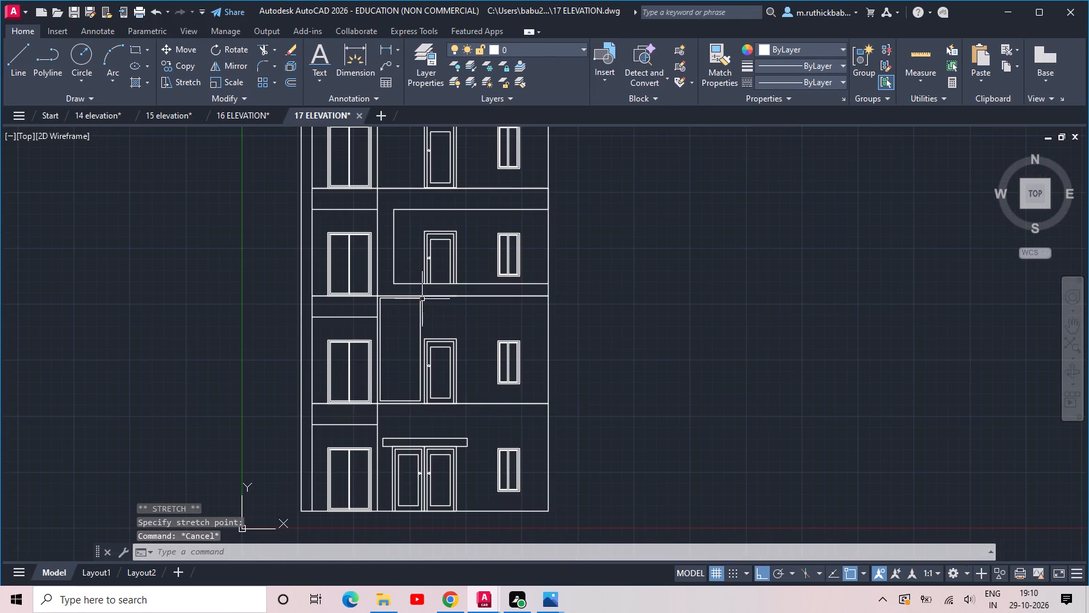
Examine the whole elevation, comparing the balcony outline and the new rectangle with the storeys above.
scroll(425, 297, "down", 1)
scroll(437, 269, "up", 1)
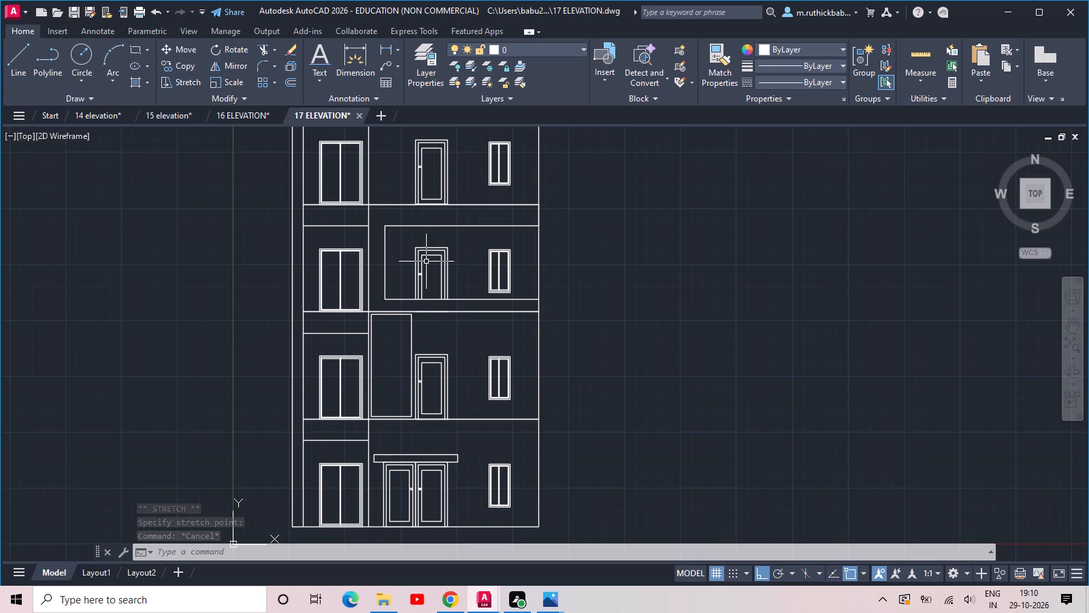
middle_click_drag(426, 258, 405, 382)
scroll(427, 326, "up", 1)
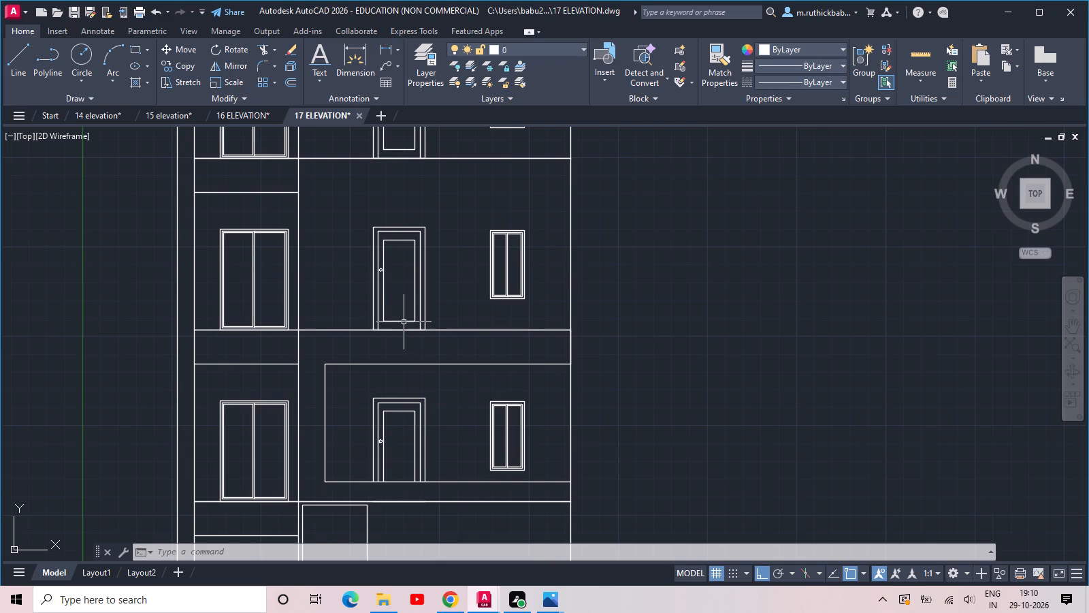
scroll(398, 295, "down", 2)
middle_click_drag(380, 290, 404, 343)
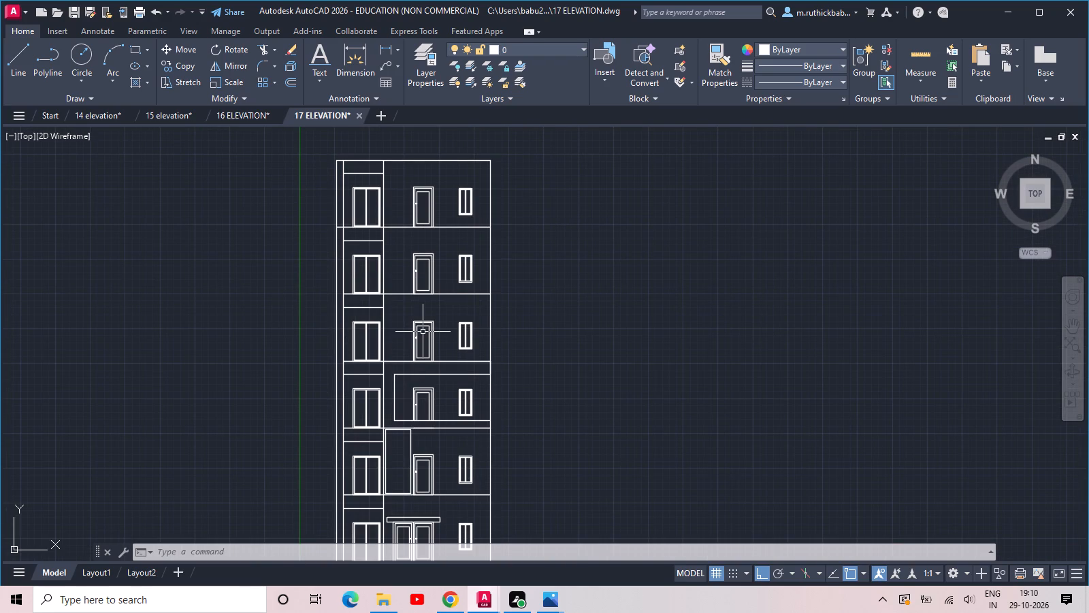
middle_click_drag(438, 351, 464, 279)
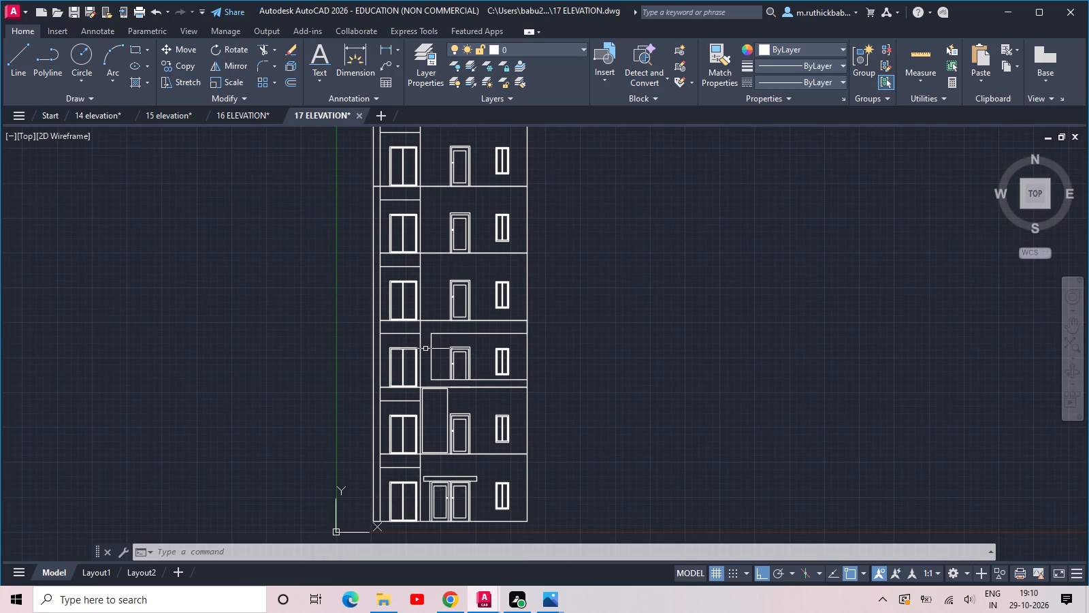
middle_click_drag(489, 213, 513, 384)
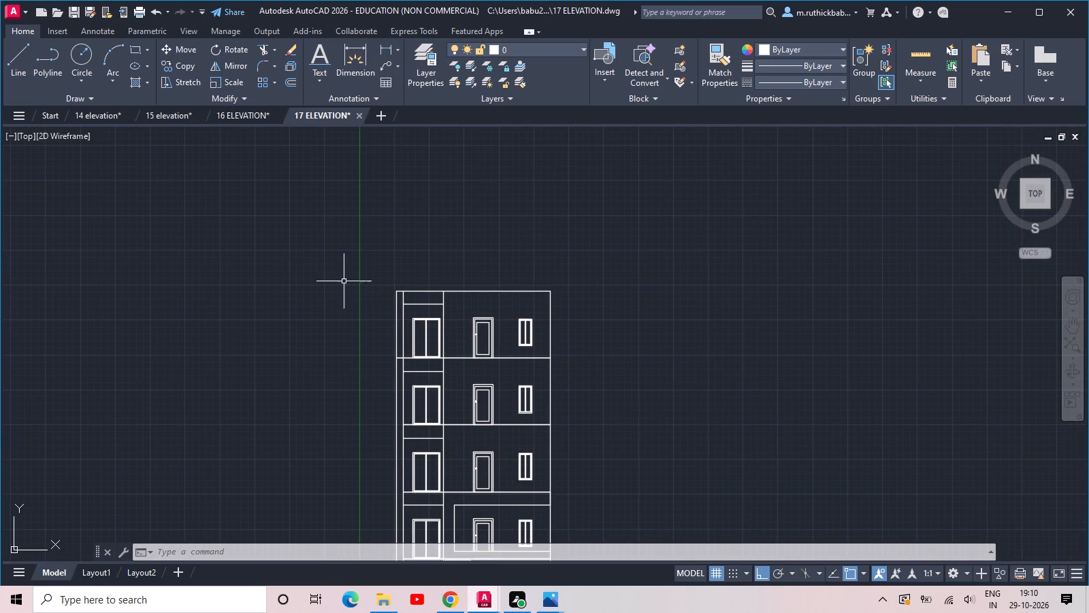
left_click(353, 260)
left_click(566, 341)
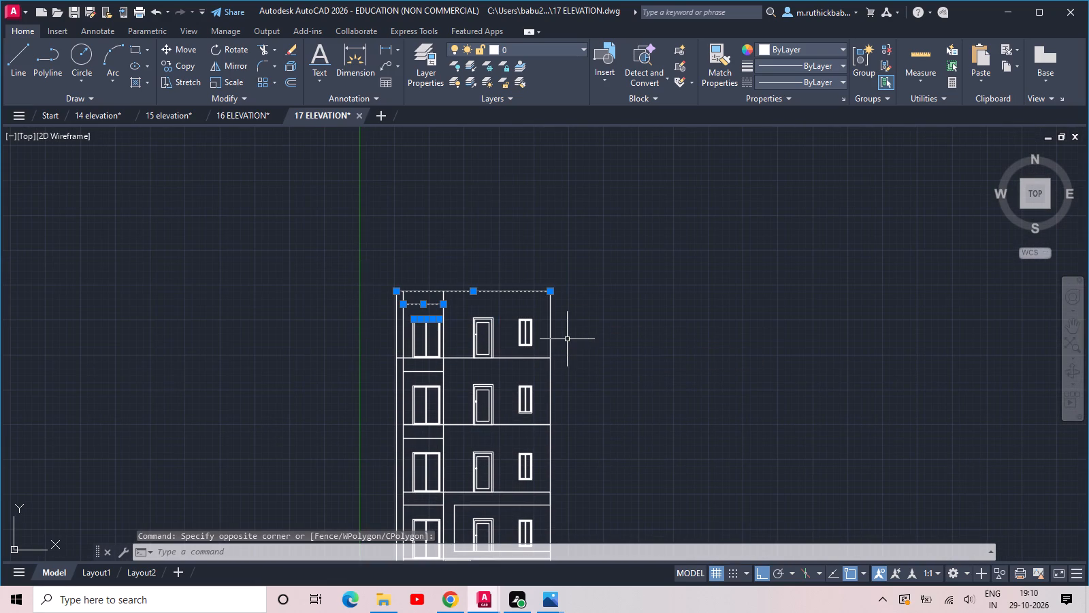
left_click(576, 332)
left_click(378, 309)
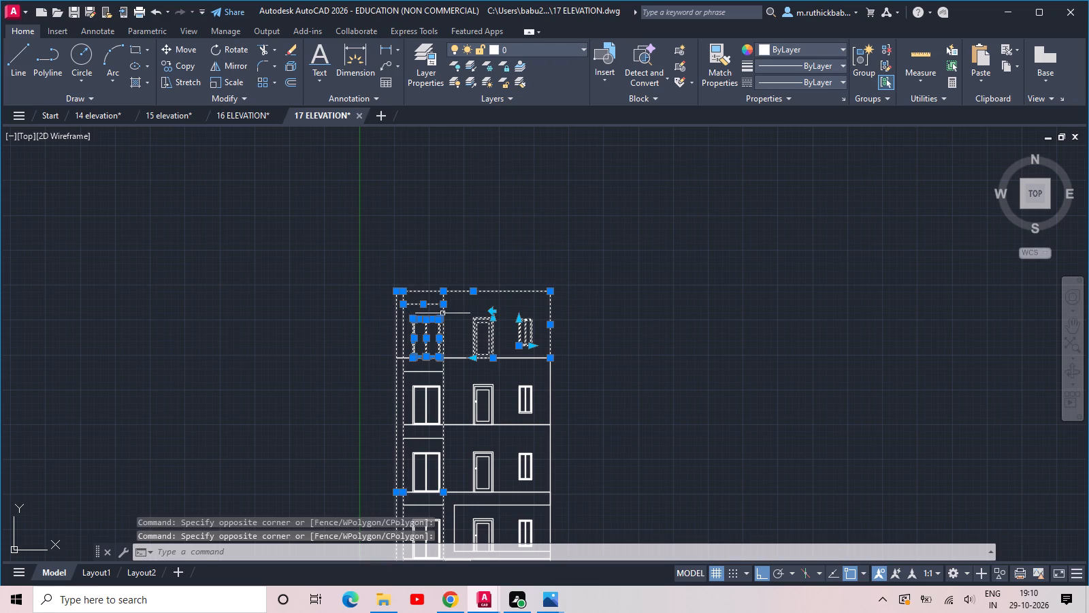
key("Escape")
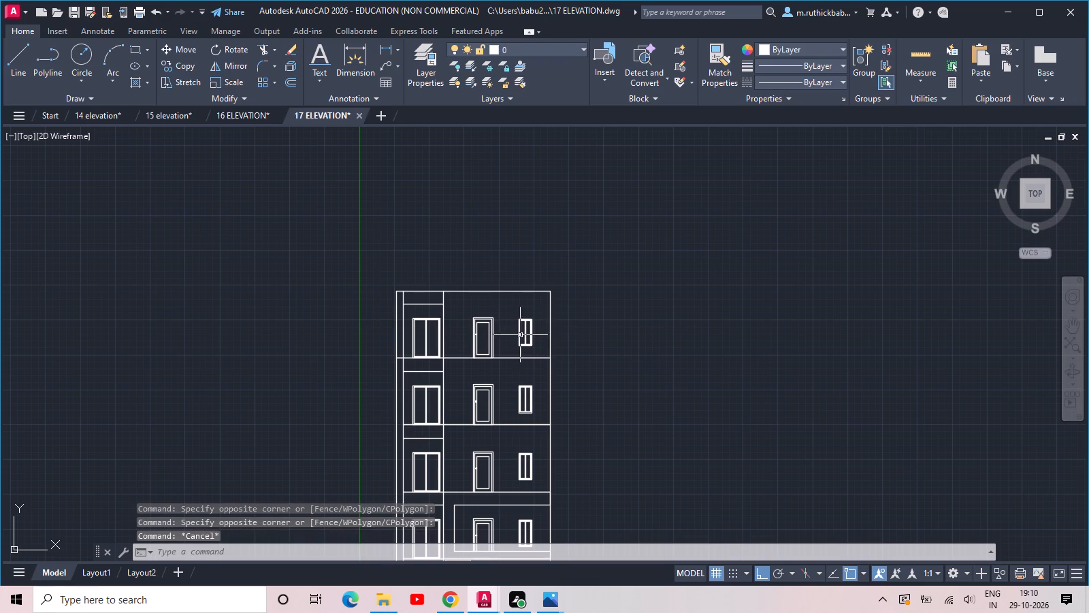
Trim away the top storey's outer walls, vertical bay lines and bay window verticals above its floor line.
scroll(474, 336, "up", 3)
key("r")
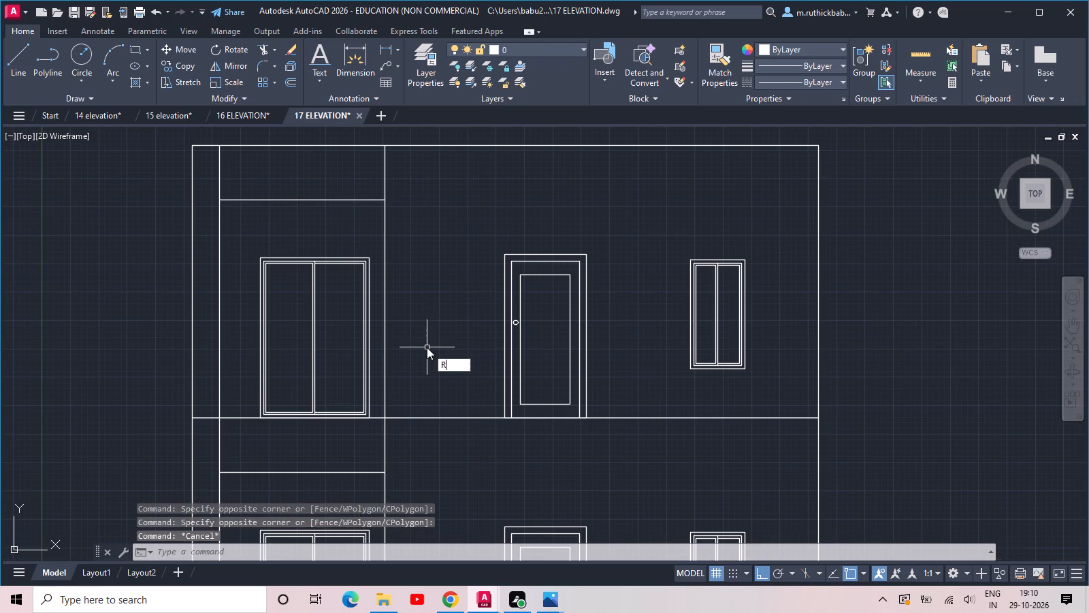
key("Escape")
type("TR")
key("space")
key("space")
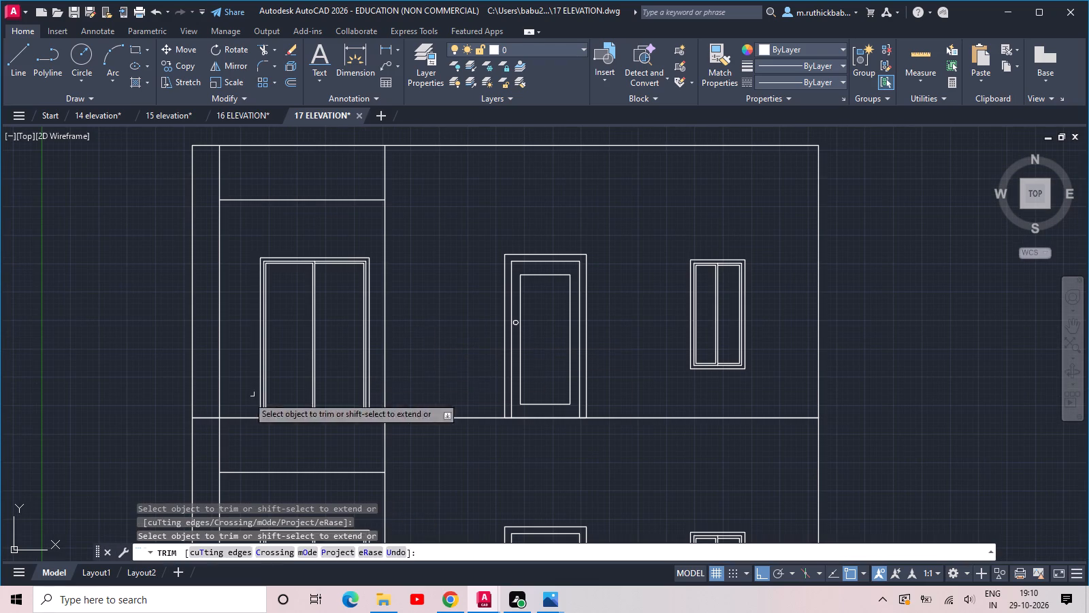
left_click_drag(155, 386, 193, 386)
left_click(854, 360)
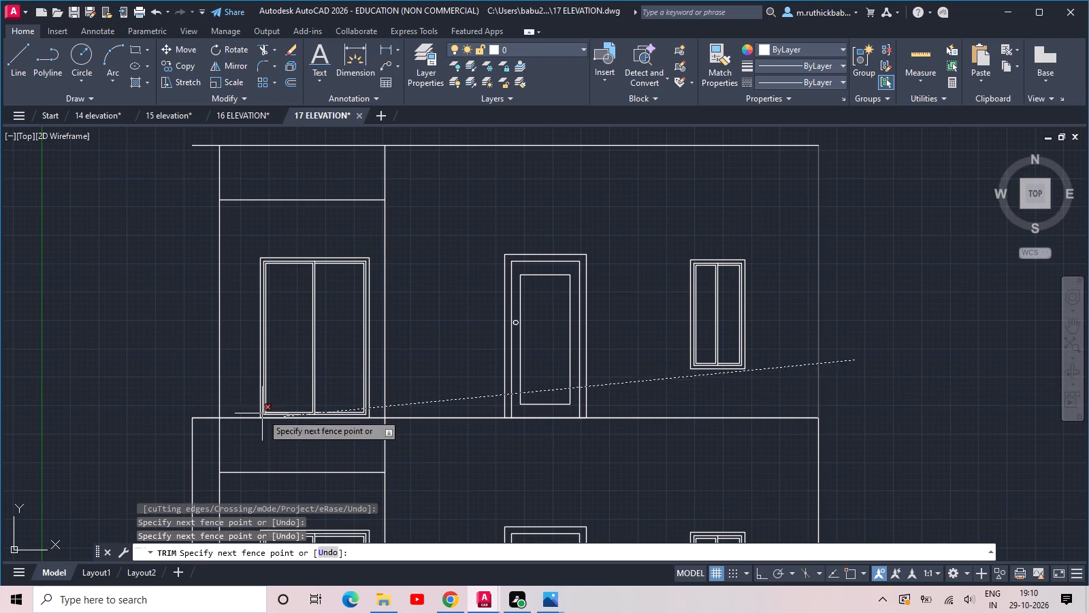
left_click(68, 392)
key("Escape")
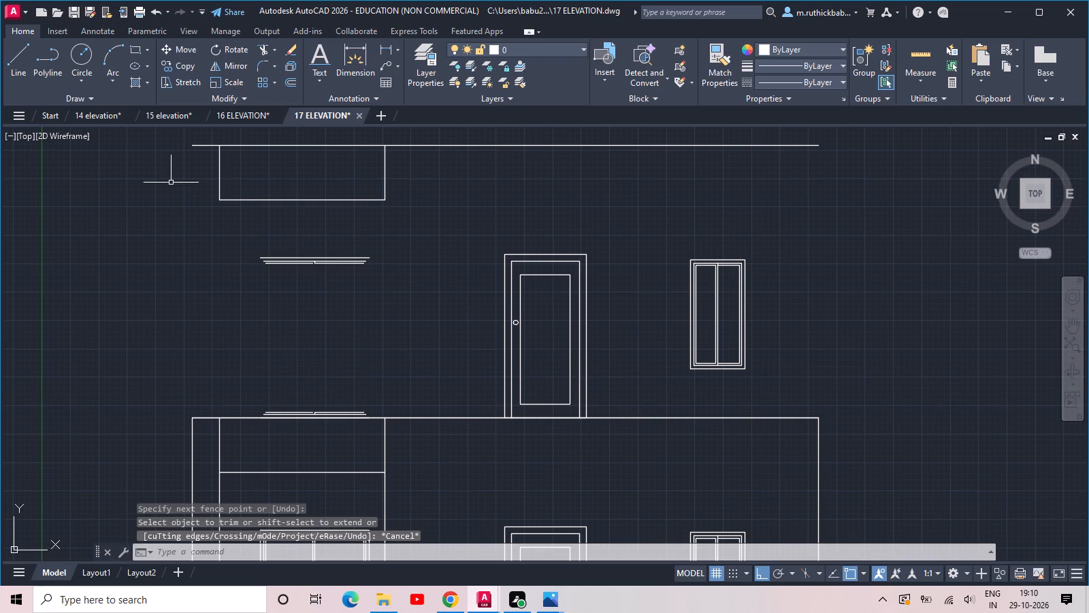
Erase the remaining top-storey pieces: roof line, bay band, bay window fragments, door and small window.
left_click_drag(165, 275, 200, 315)
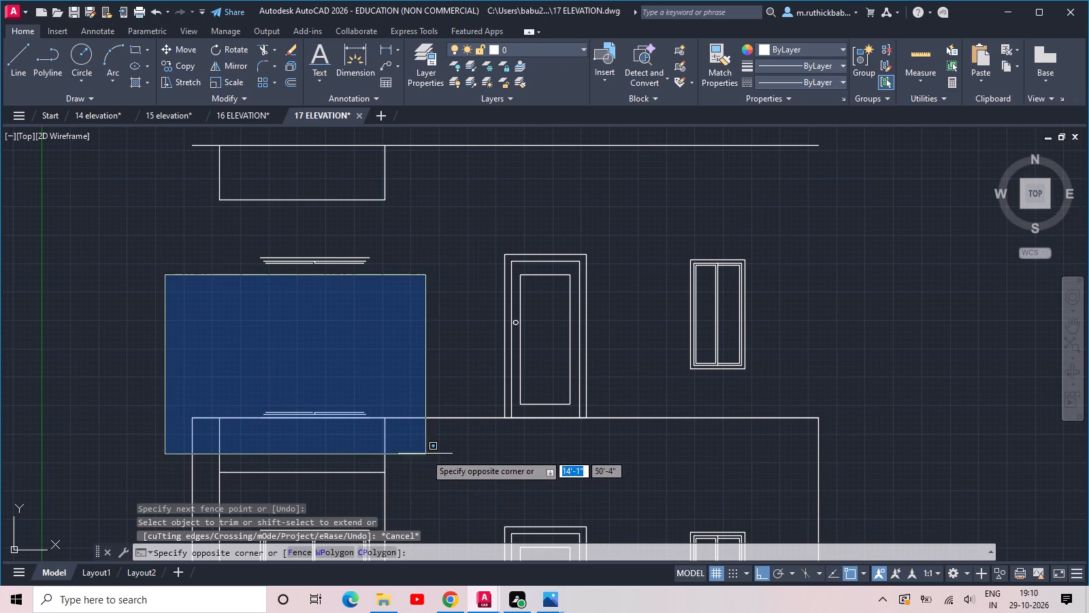
left_click(427, 447)
scroll(373, 413, "down", 1)
left_click_drag(666, 375, 653, 373)
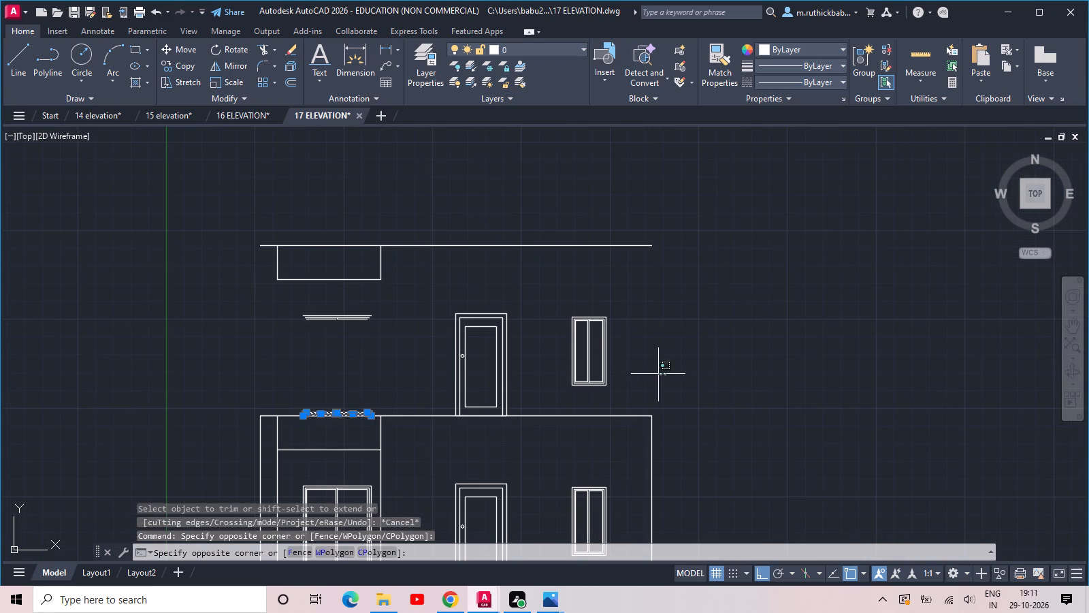
left_click_drag(653, 373, 647, 372)
left_click(198, 185)
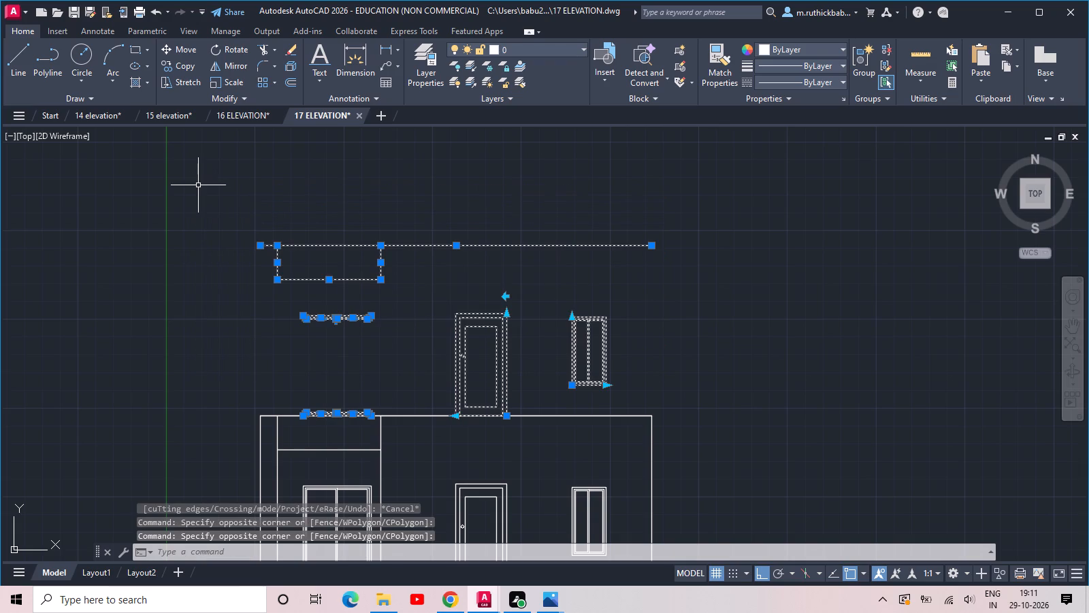
key("Delete")
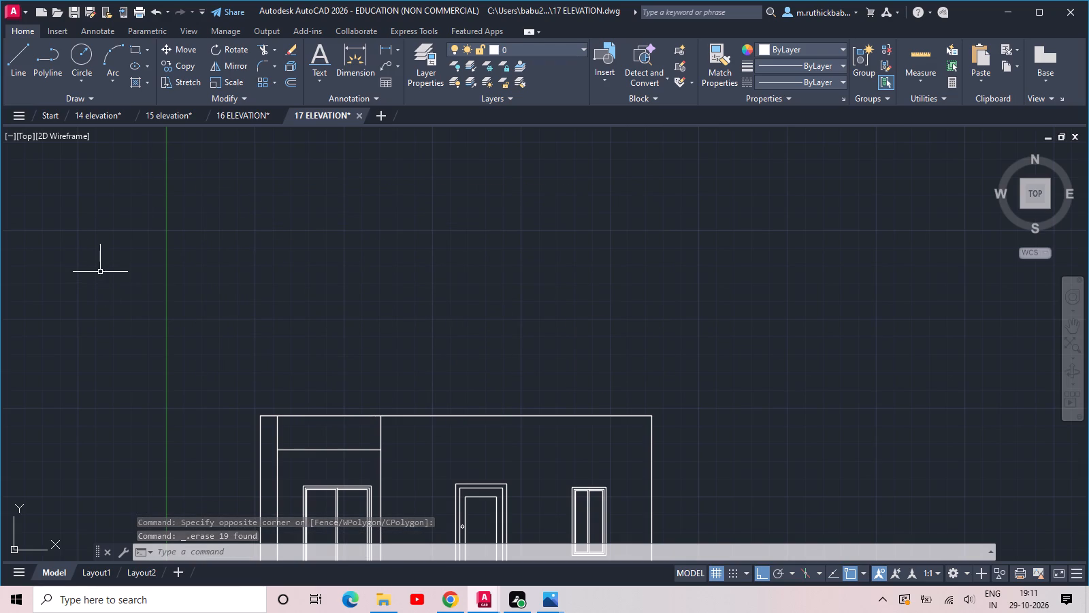
Draw a rectangle about 1' wide and 13' tall over the narrow side strip, from the uppermost storey's floor line to above the roof.
scroll(98, 262, "down", 1)
middle_click_drag(98, 274, 224, 249)
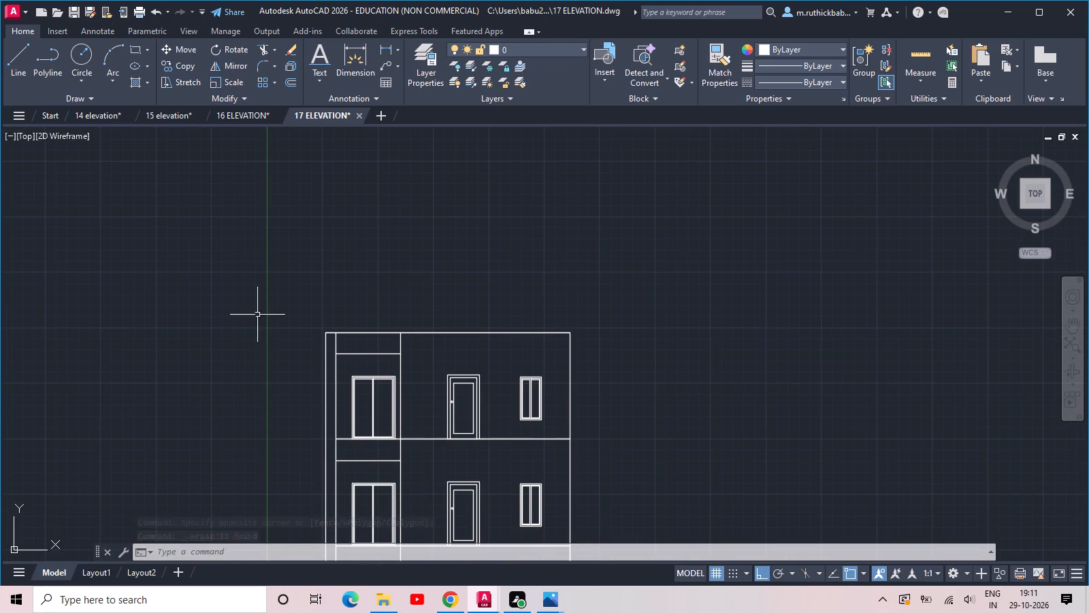
scroll(327, 428, "up", 1)
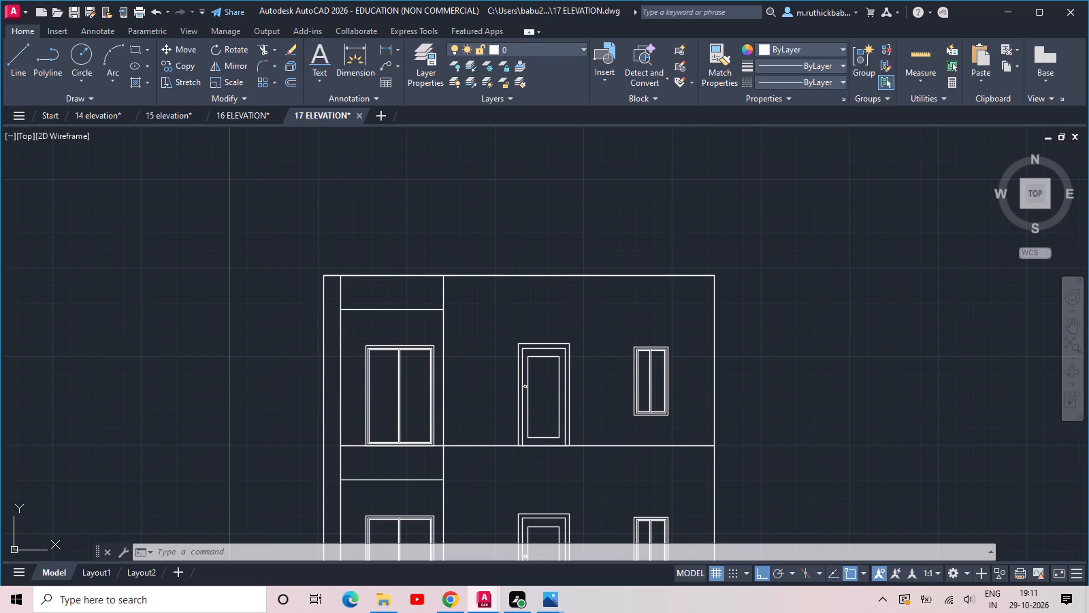
type("REC")
key("space")
left_click(337, 445)
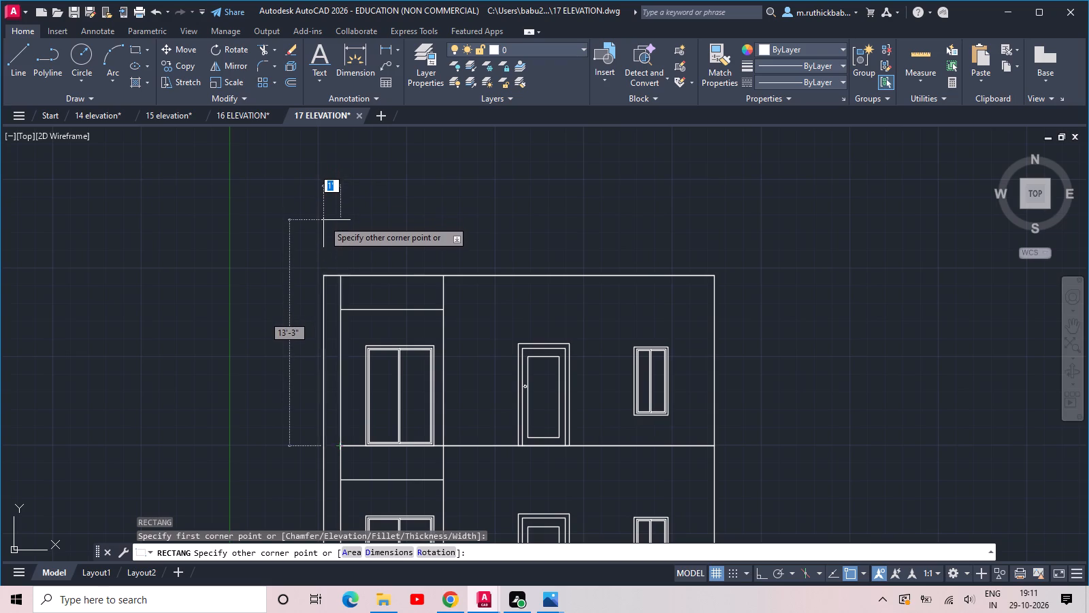
left_click(324, 222)
Stretch the new strip rectangle's outer edge about 1" outward onto the building's outer wall line.
scroll(332, 260, "up", 2)
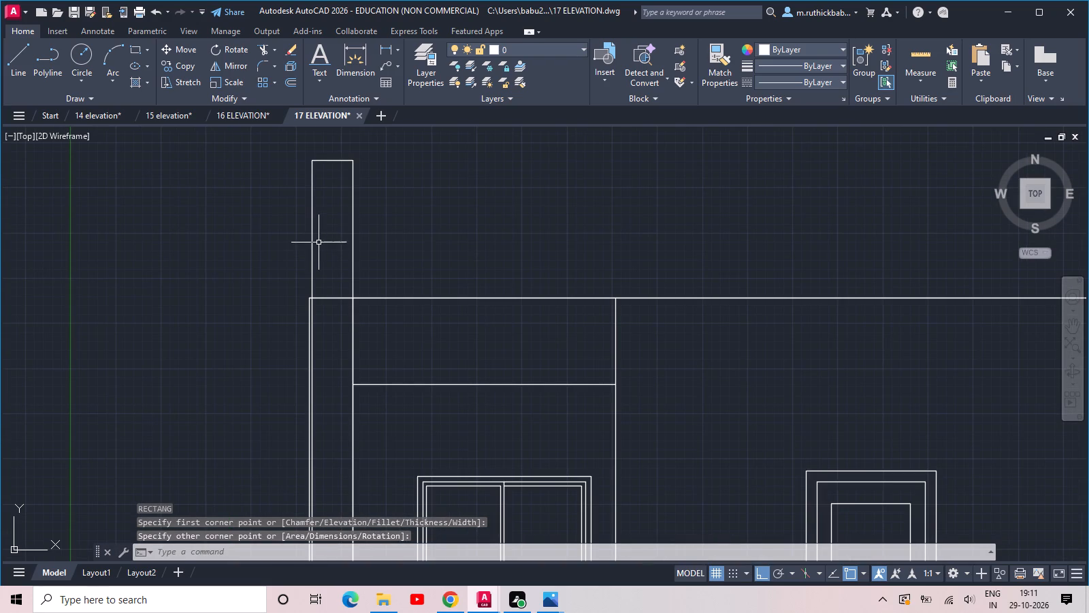
left_click_drag(319, 242, 309, 238)
left_click(287, 228)
middle_click_drag(321, 321, 391, 183)
scroll(380, 285, "up", 3)
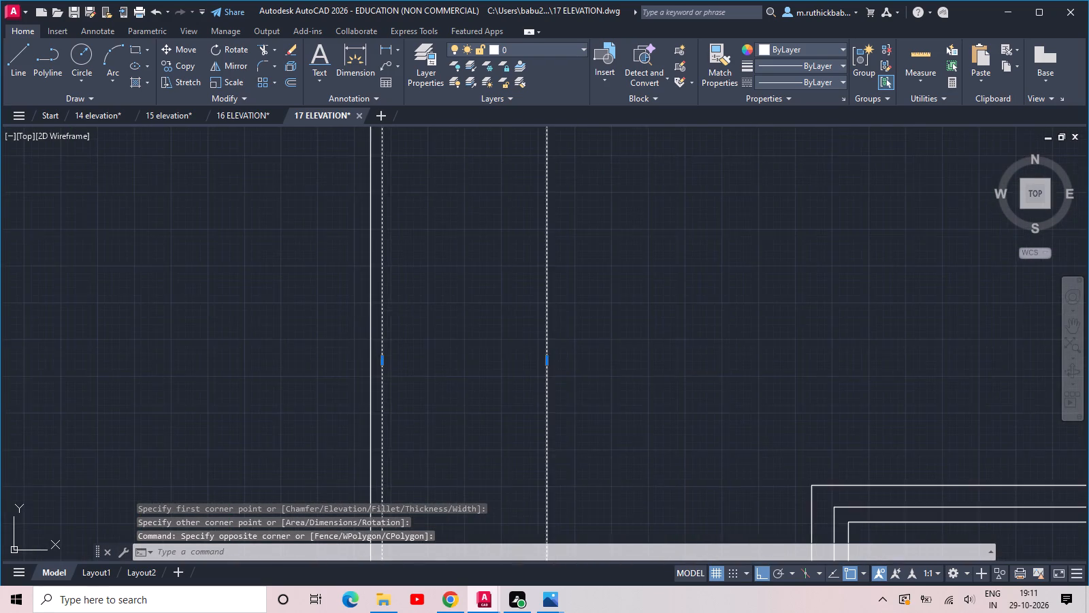
scroll(362, 334, "up", 3)
left_click_drag(439, 431, 431, 431)
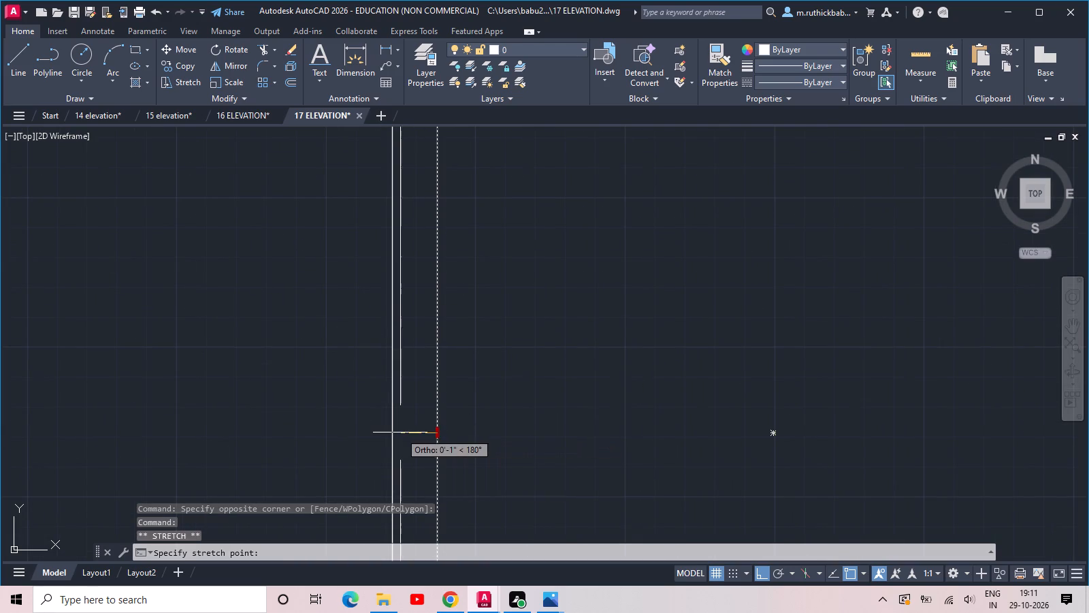
left_click(394, 435)
scroll(396, 424, "down", 4)
key("Escape")
scroll(459, 357, "down", 3)
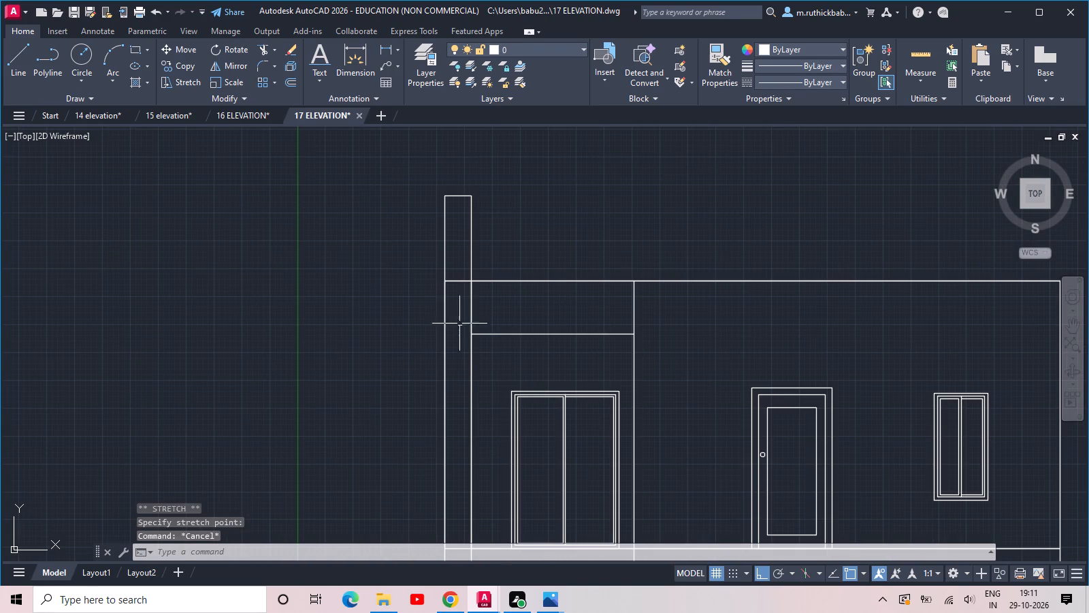
Trim the roof line segment crossing the narrow side strip.
type("TR")
key("space")
key("space")
left_click(459, 291)
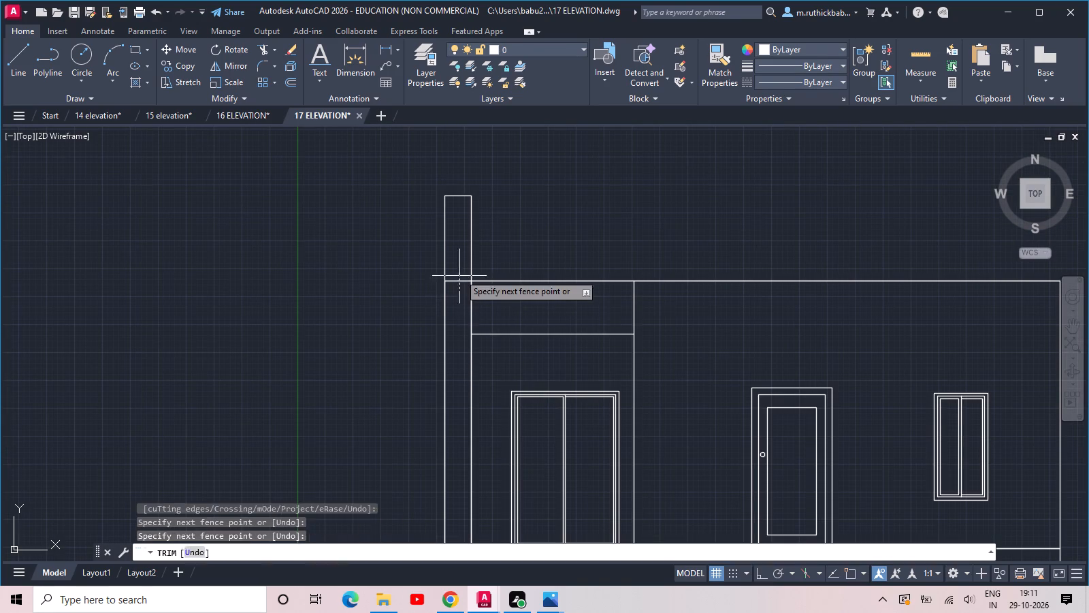
left_click(459, 268)
scroll(459, 267, "down", 2)
scroll(451, 388, "up", 2)
key("Escape")
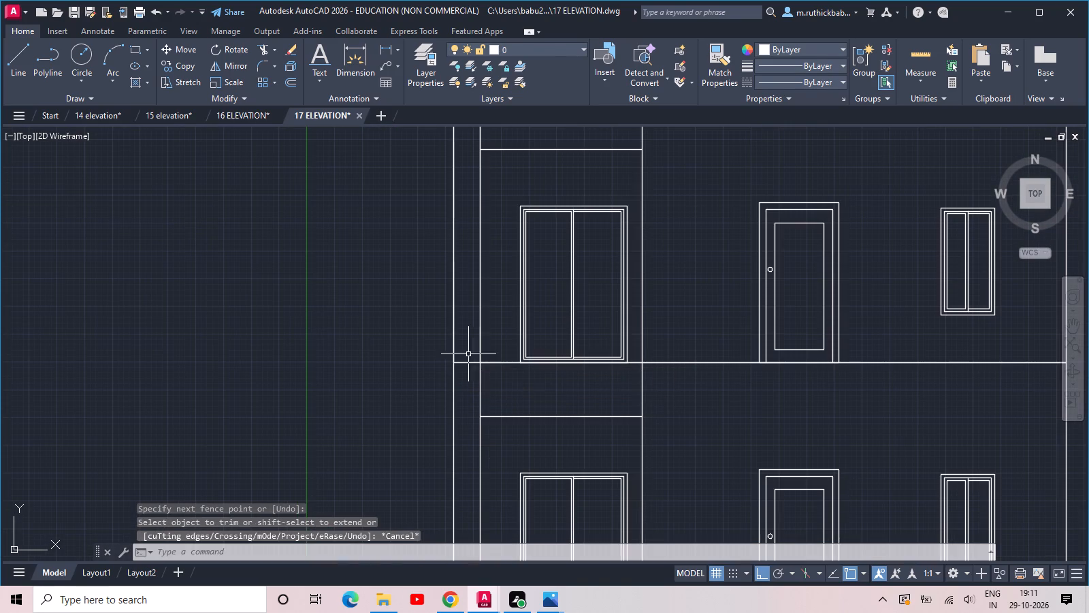
Examine the elevation from the raised side strip down through the balcony outline, first-floor panel and entrance.
middle_click_drag(466, 326, 457, 343)
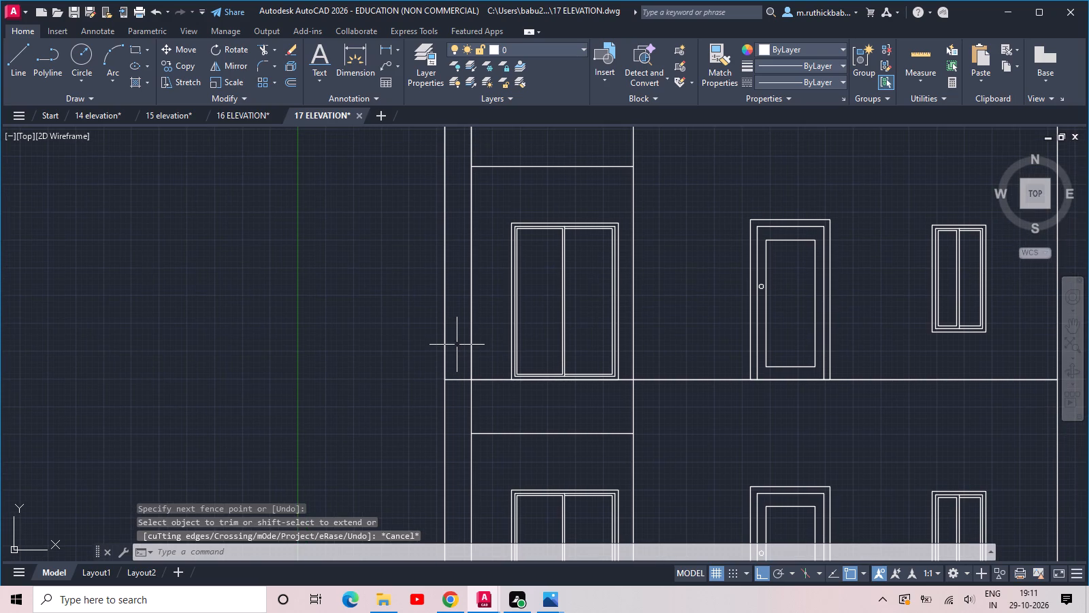
scroll(457, 346, "down", 1)
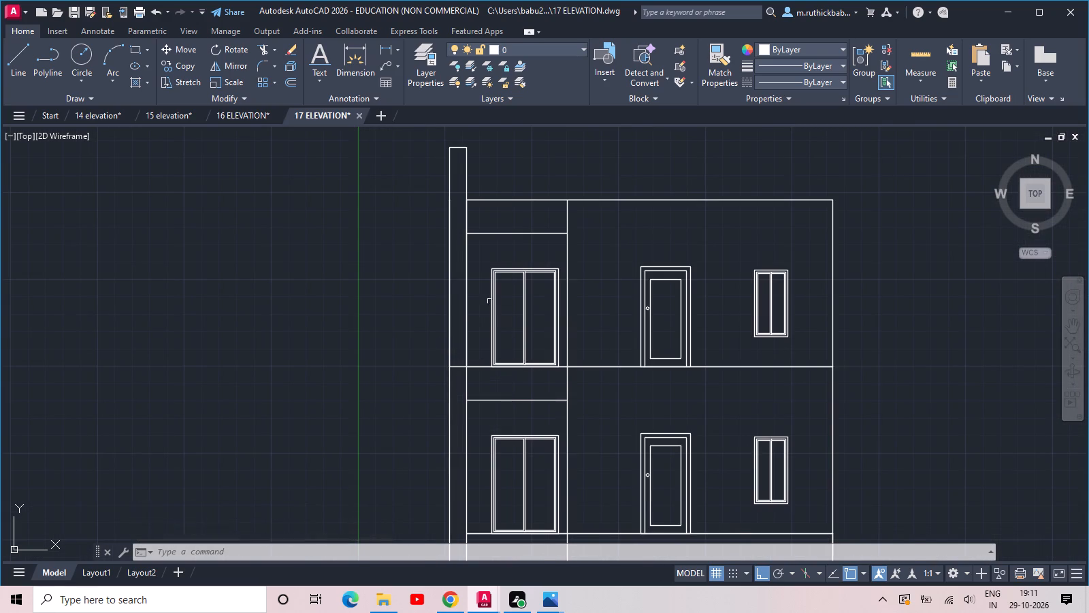
scroll(489, 283, "up", 1)
scroll(489, 247, "down", 2)
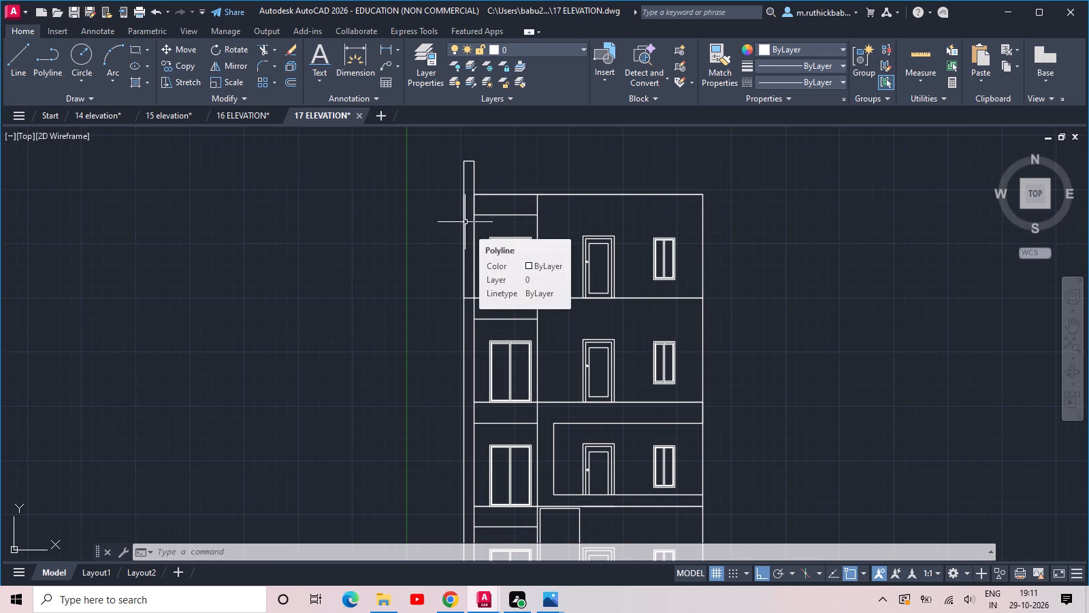
scroll(474, 253, "down", 1)
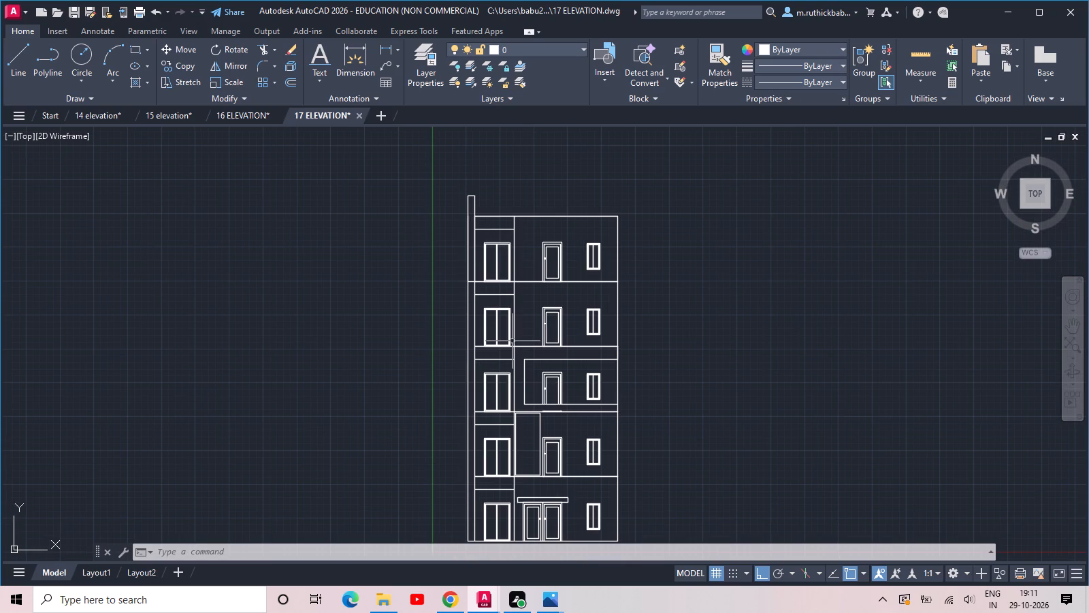
middle_click_drag(566, 472, 568, 388)
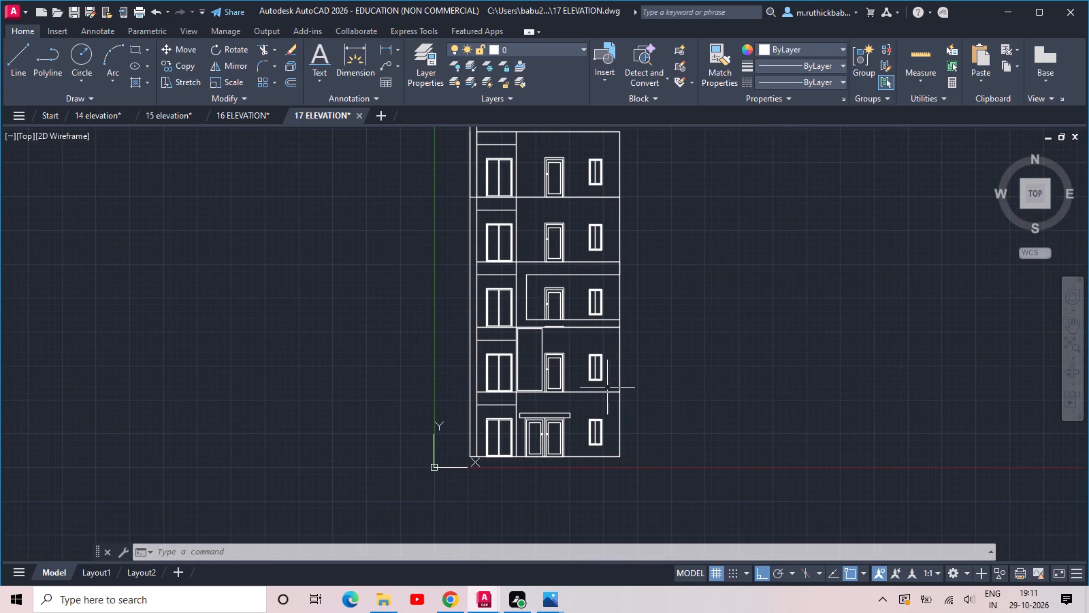
scroll(623, 364, "up", 2)
middle_click_drag(615, 306, 625, 426)
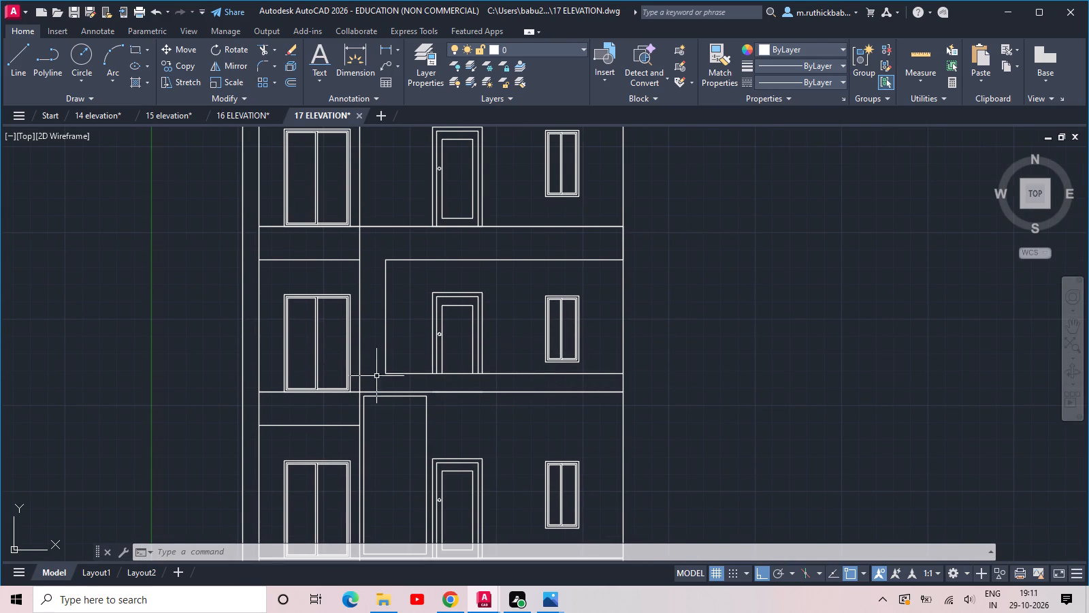
scroll(372, 381, "up", 1)
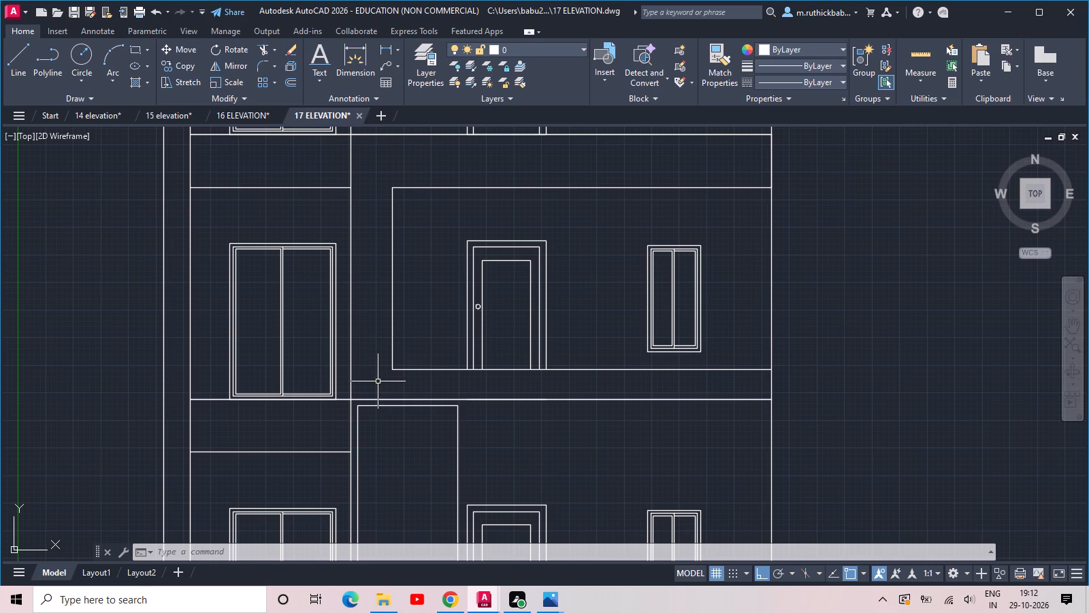
middle_click_drag(503, 395, 544, 298)
scroll(551, 332, "down", 1)
scroll(518, 423, "down", 1)
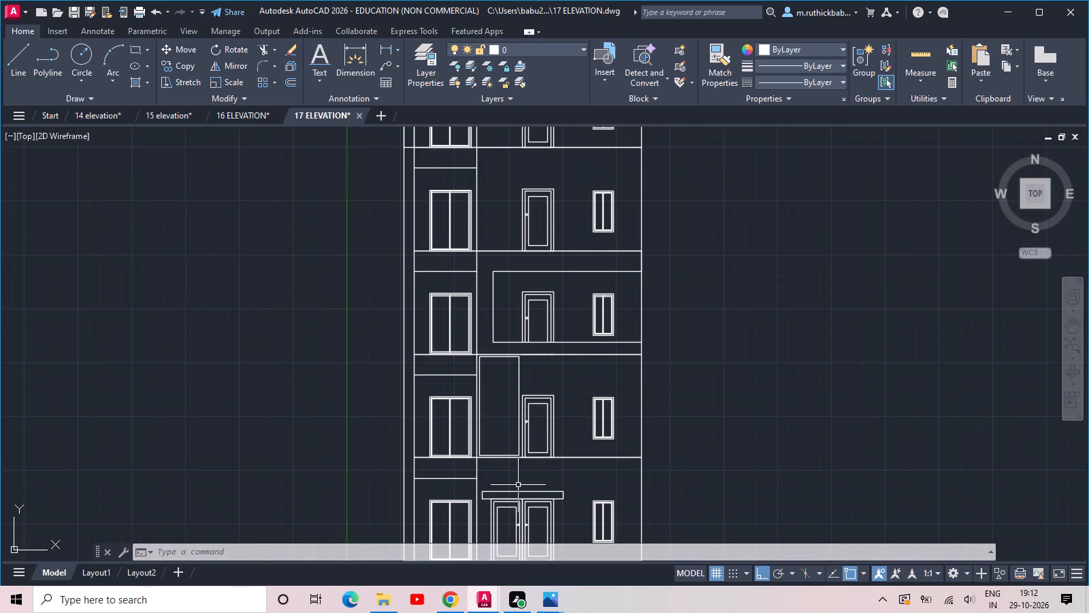
Draw a plinth rectangle about 26'-7" by 1'-7" beneath the ground floor, extending past both outer walls.
middle_click_drag(518, 480, 519, 332)
scroll(511, 435, "up", 1)
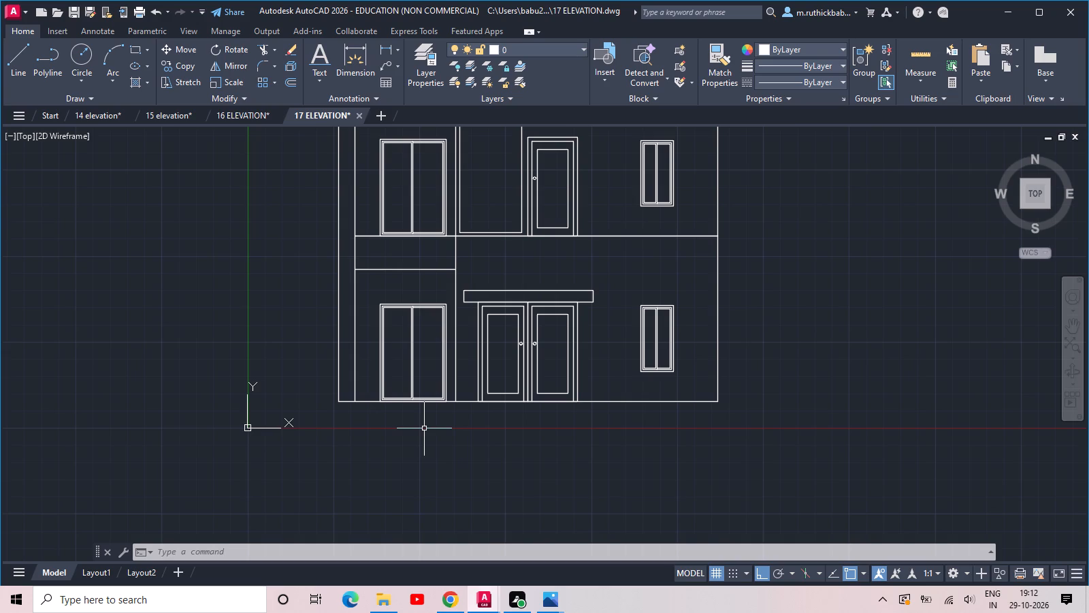
type("REC")
key("space")
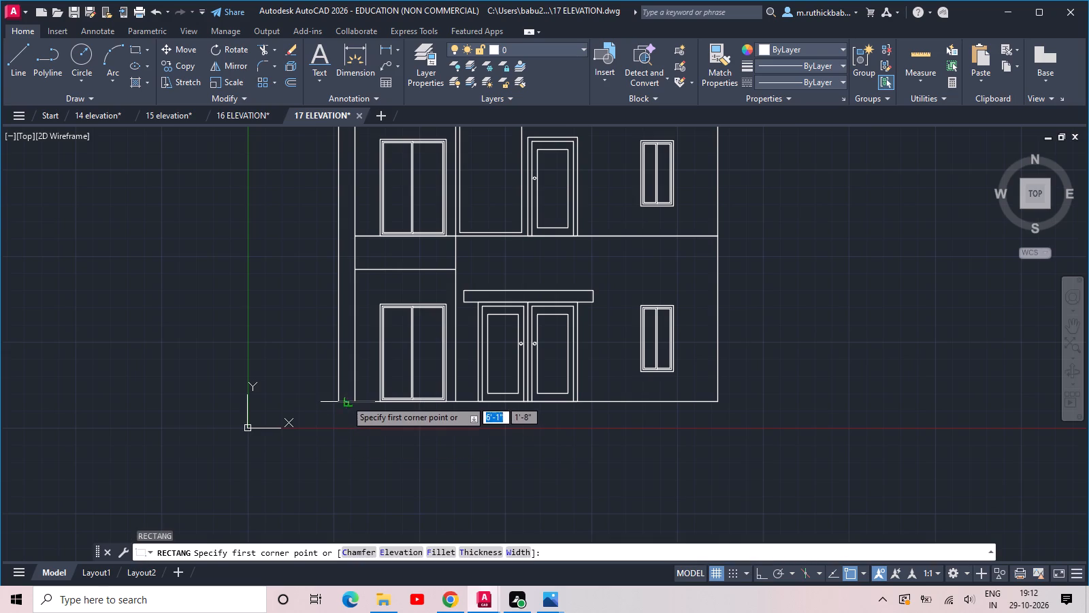
left_click(312, 401)
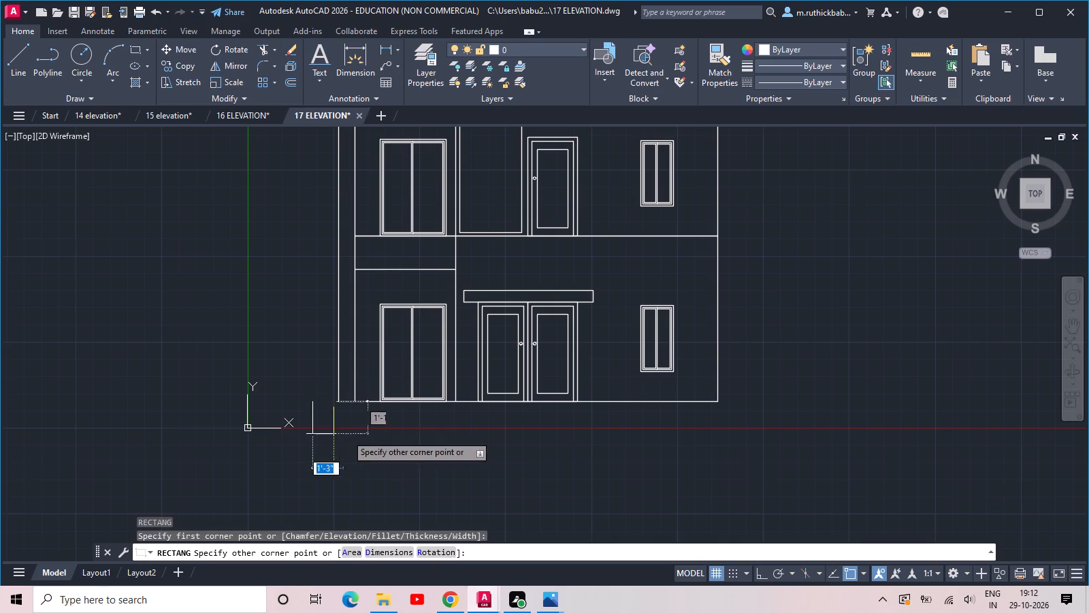
left_click(751, 428)
Draw an entrance step rectangle about 4'-7" wide and 9" high below the plinth, beneath the double door.
scroll(551, 443, "up", 1)
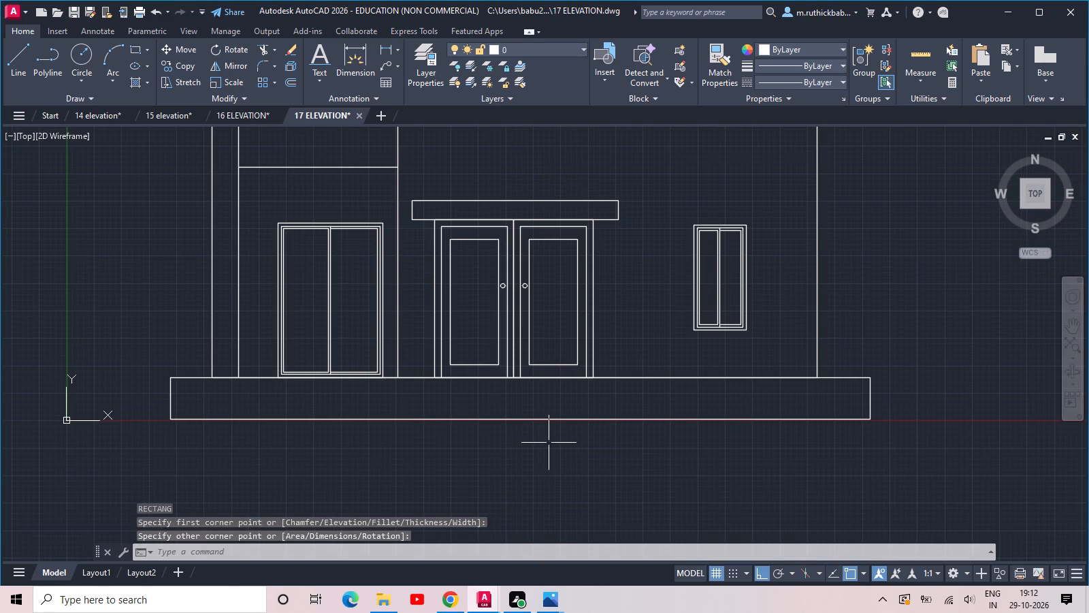
key("space")
scroll(487, 428, "up", 1)
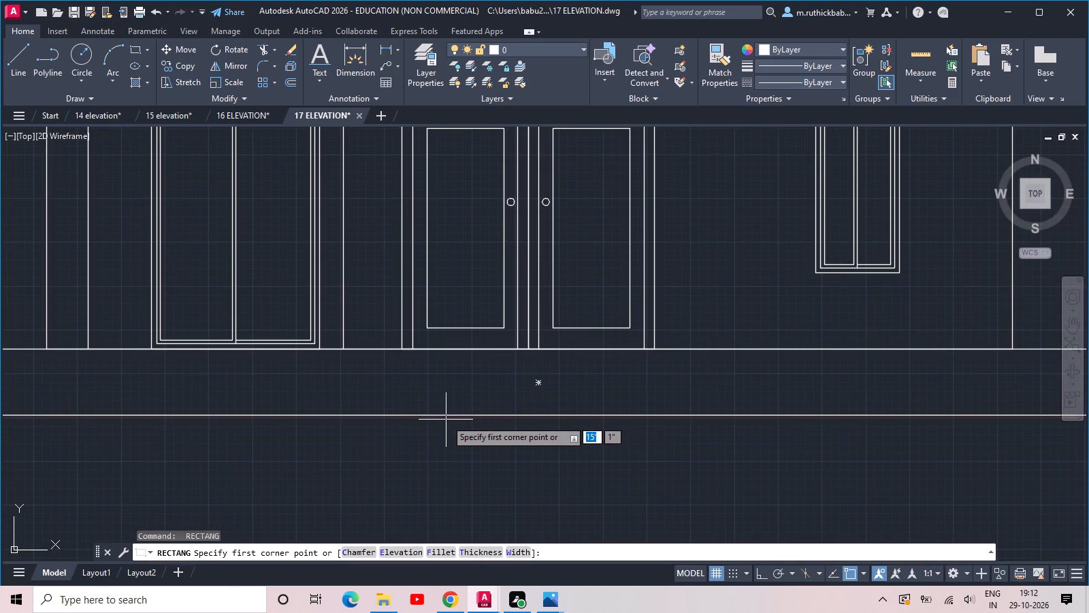
left_click(433, 418)
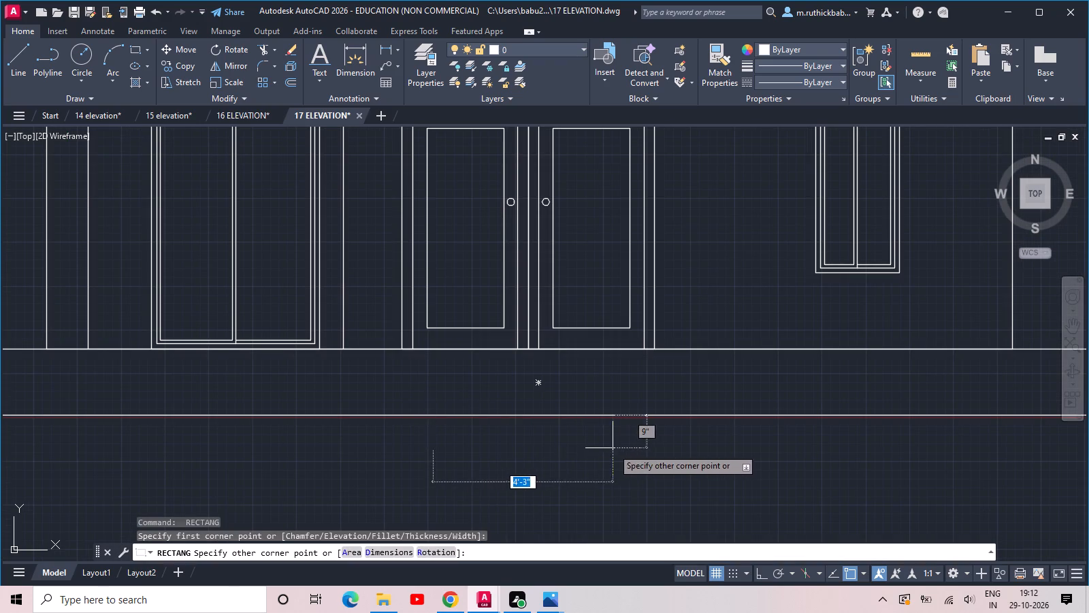
left_click(626, 448)
Draw a second step rectangle about 4'-7" by 9" directly under the first one.
key("space")
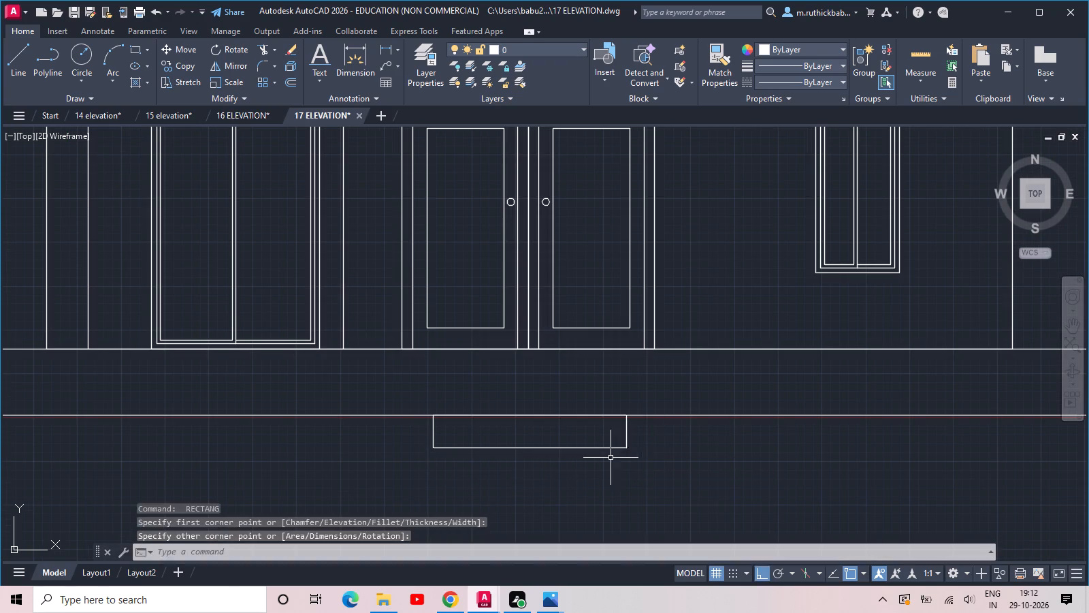
left_click(436, 450)
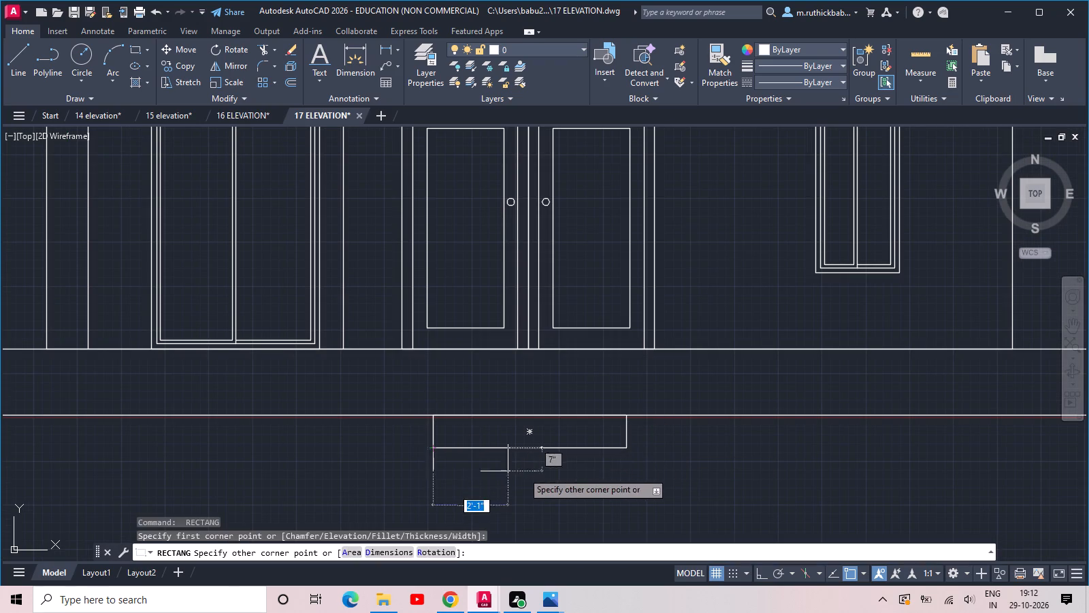
left_click(626, 480)
Draw a third entrance step rectangle about 4'-7" by 9" directly beneath the second one.
key("space")
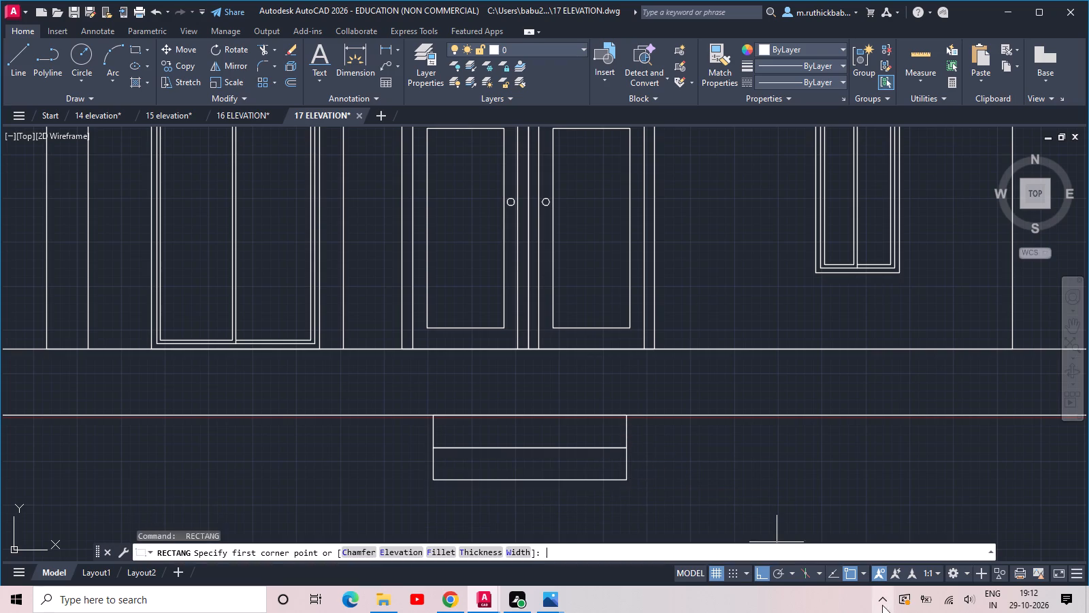
left_click(860, 569)
left_click(775, 576)
left_click(762, 574)
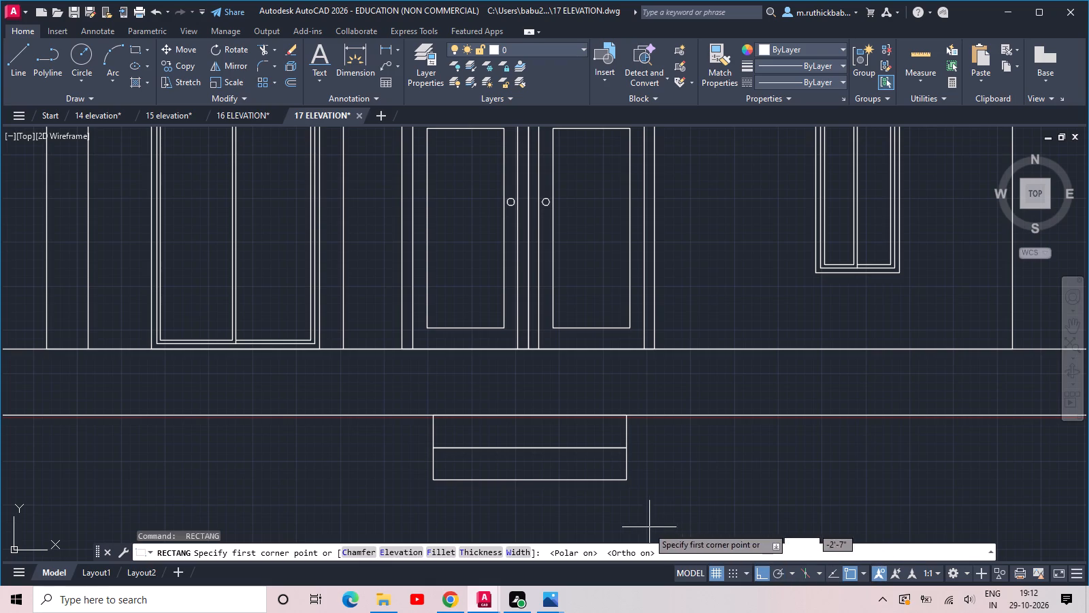
key("space")
key("space")
key("space")
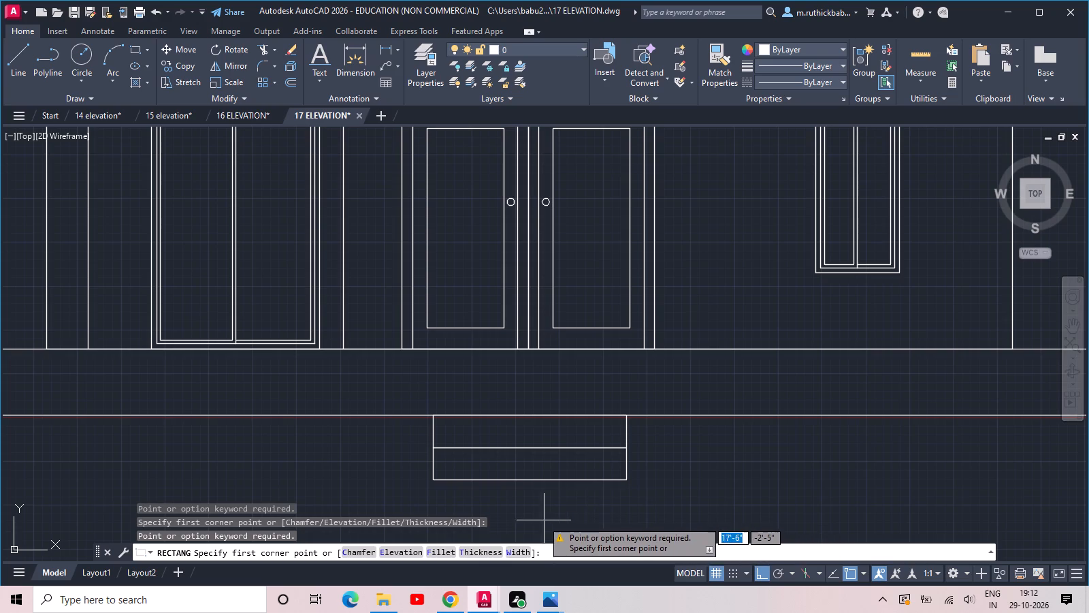
key("Escape")
type("REC")
key("space")
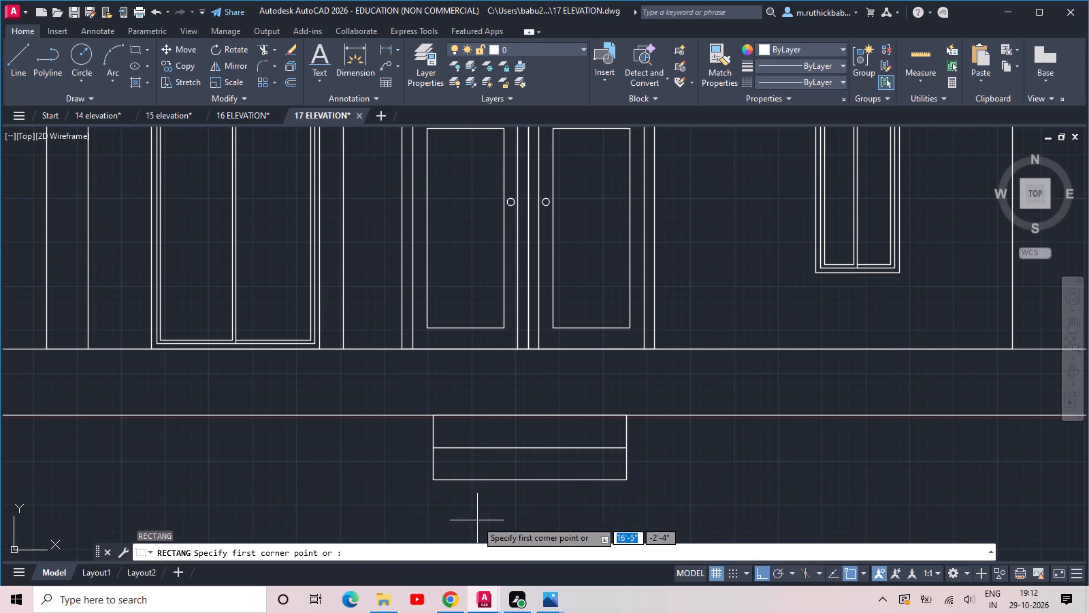
left_click(431, 483)
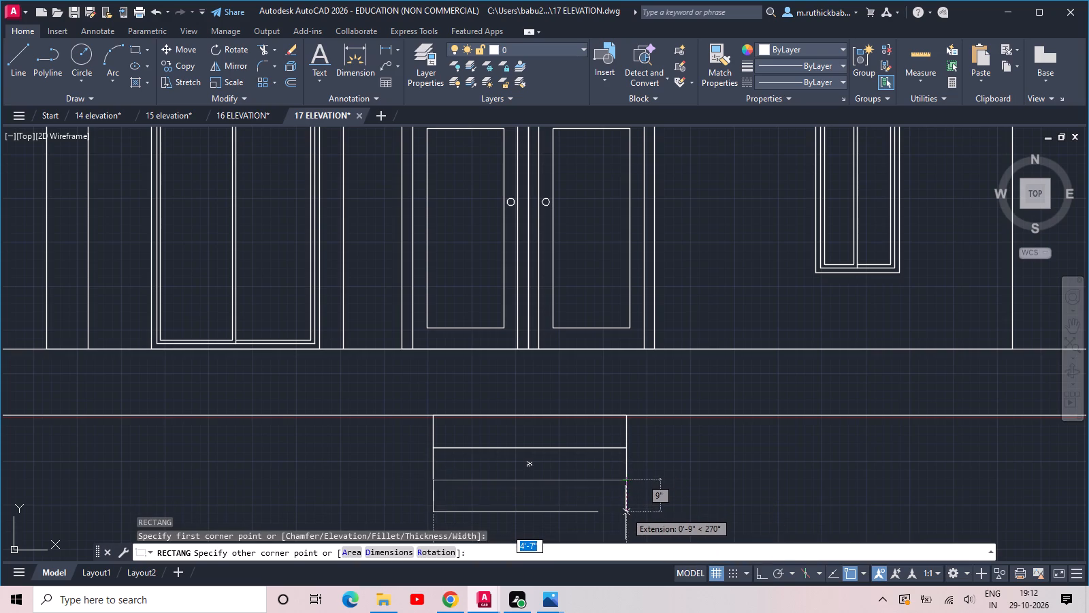
left_click(625, 512)
key("Escape")
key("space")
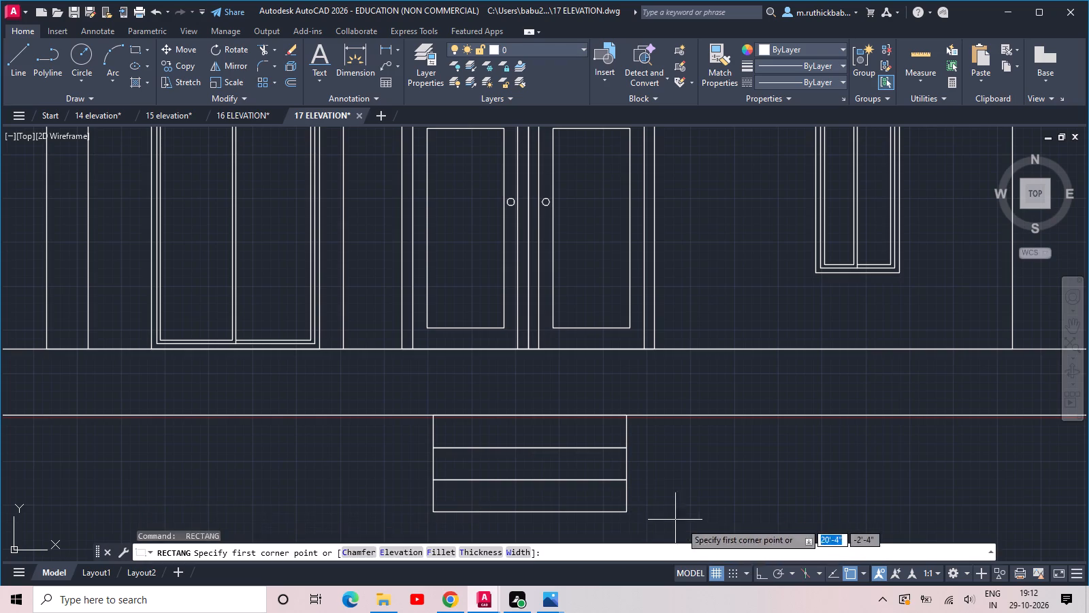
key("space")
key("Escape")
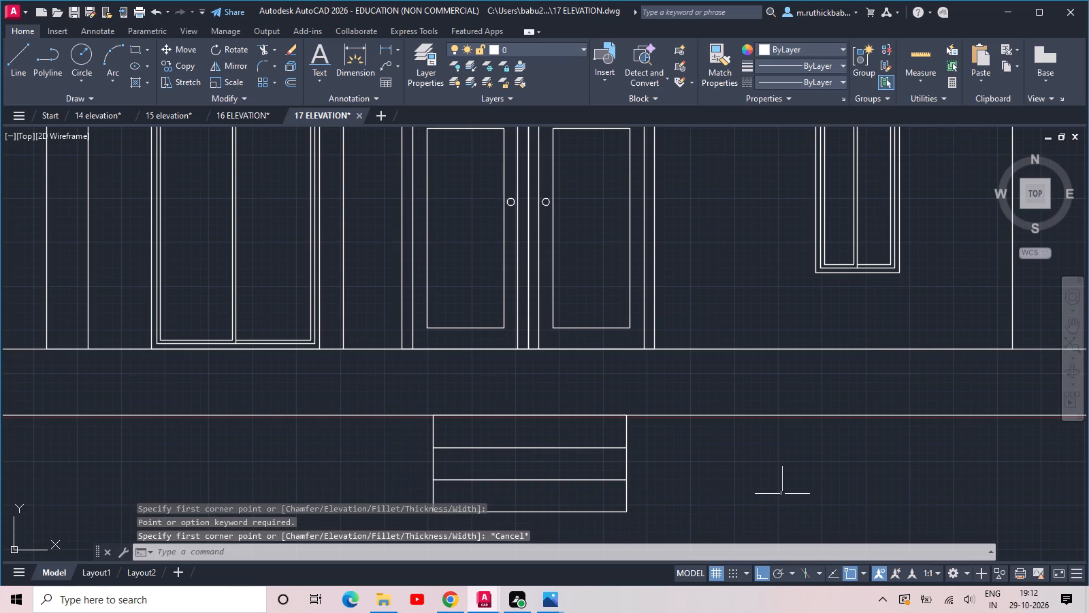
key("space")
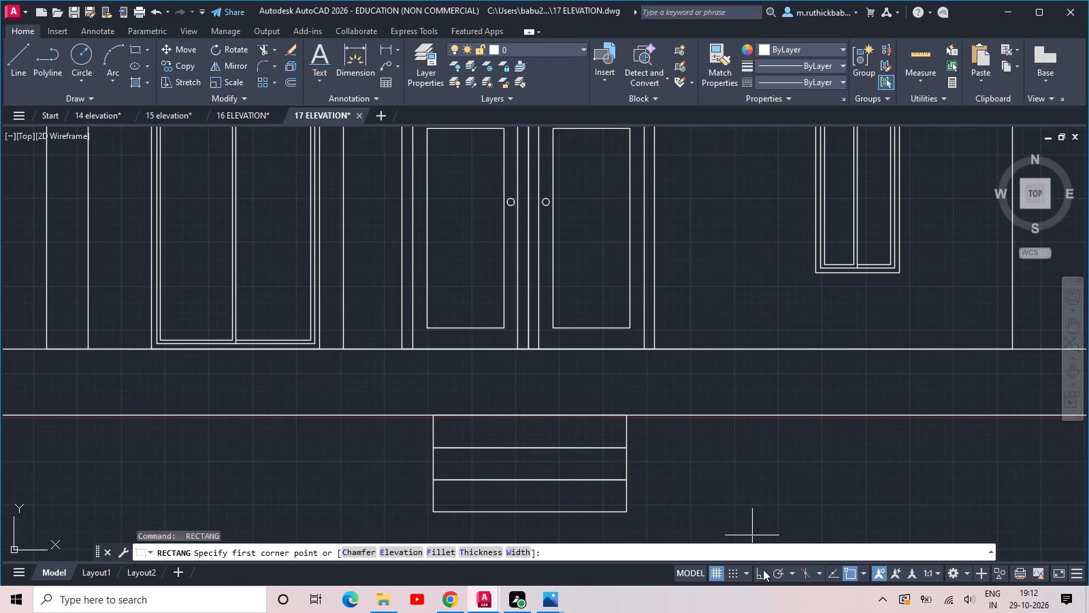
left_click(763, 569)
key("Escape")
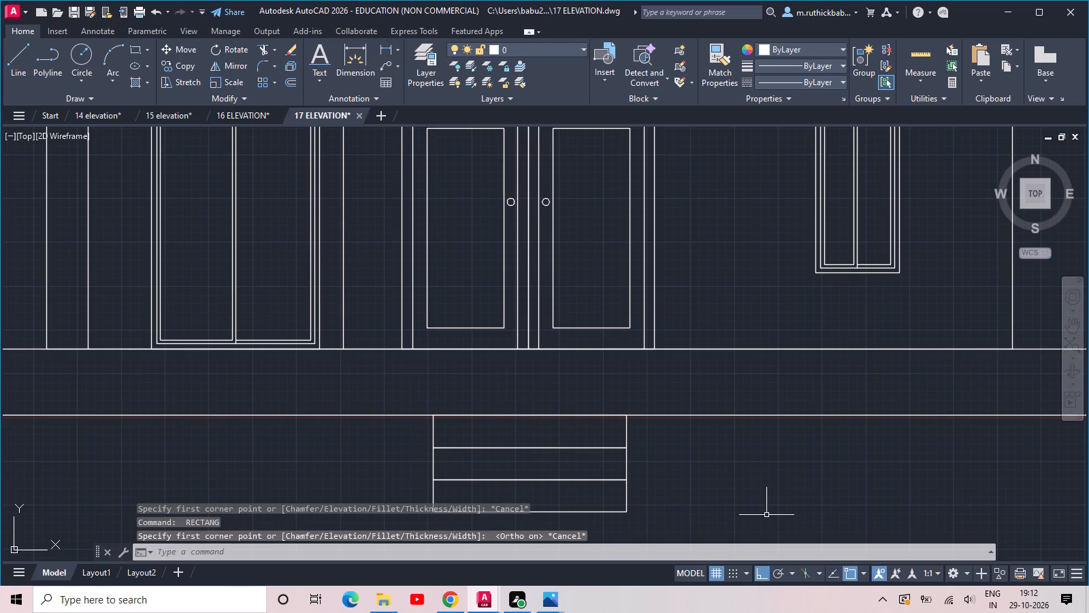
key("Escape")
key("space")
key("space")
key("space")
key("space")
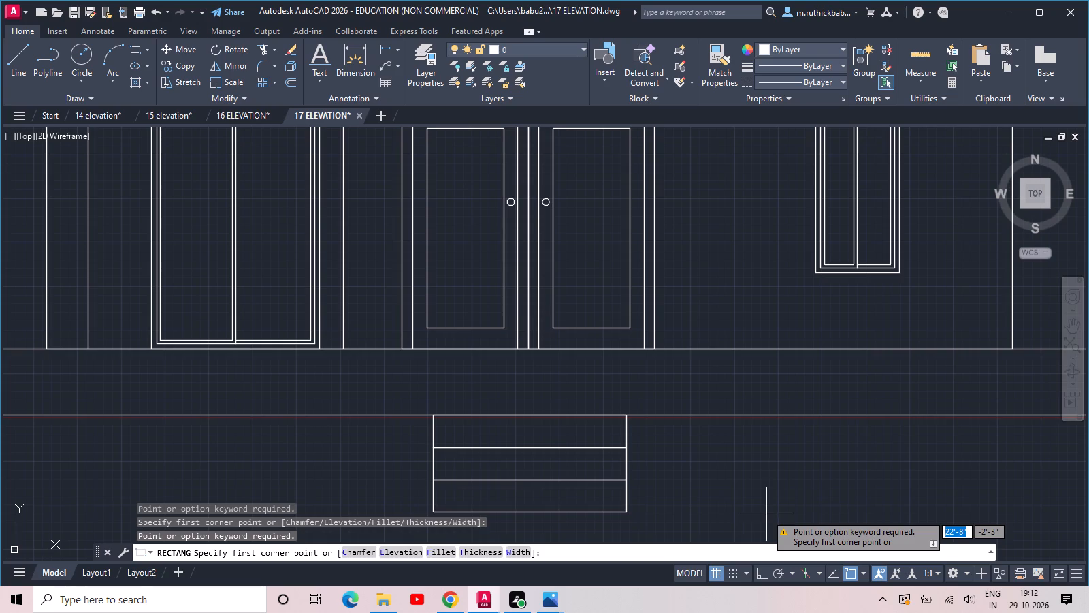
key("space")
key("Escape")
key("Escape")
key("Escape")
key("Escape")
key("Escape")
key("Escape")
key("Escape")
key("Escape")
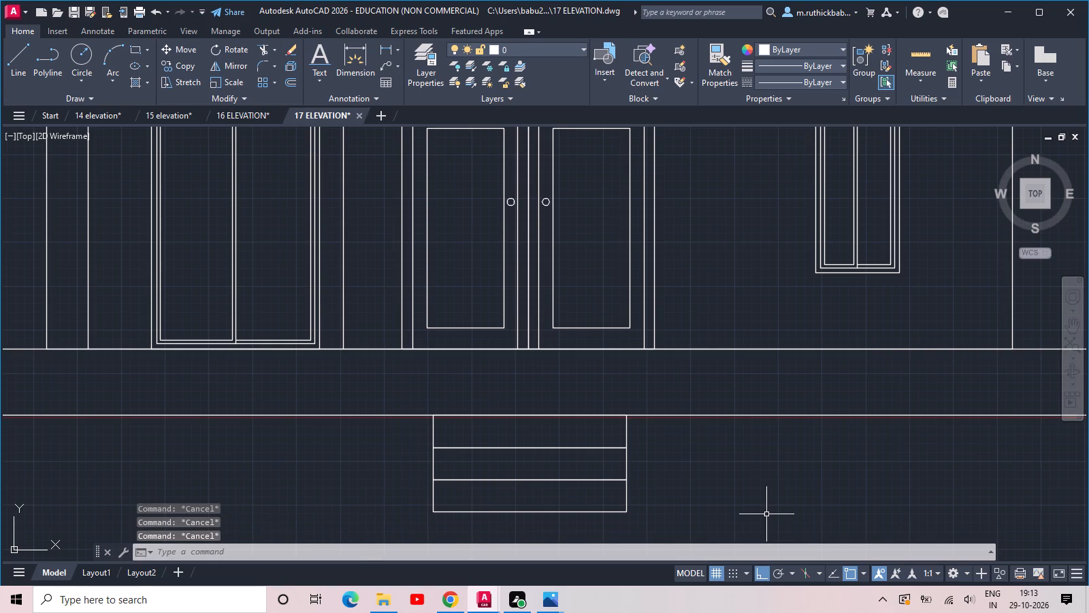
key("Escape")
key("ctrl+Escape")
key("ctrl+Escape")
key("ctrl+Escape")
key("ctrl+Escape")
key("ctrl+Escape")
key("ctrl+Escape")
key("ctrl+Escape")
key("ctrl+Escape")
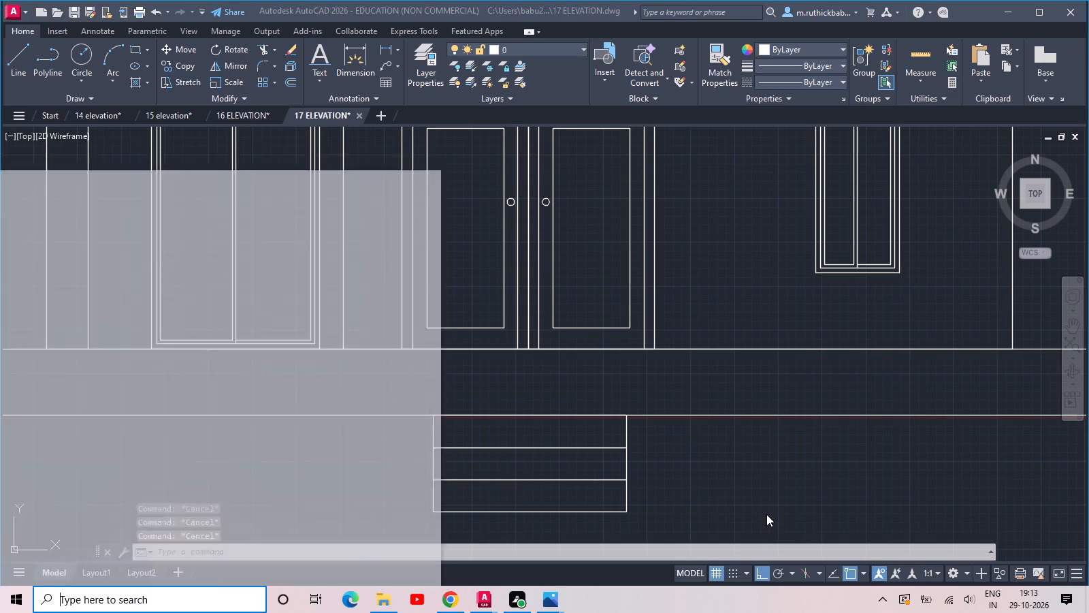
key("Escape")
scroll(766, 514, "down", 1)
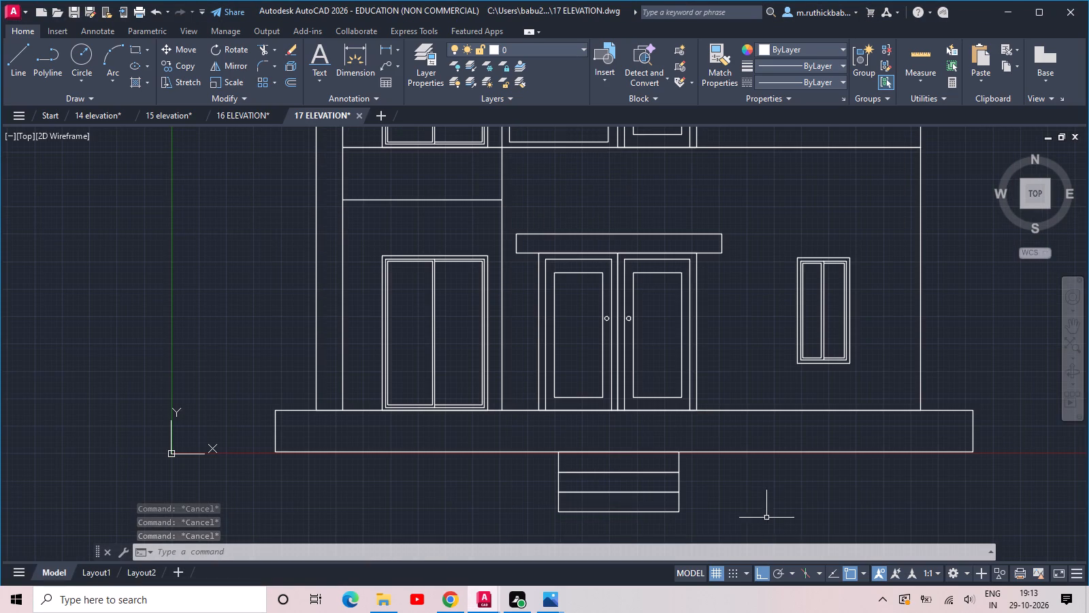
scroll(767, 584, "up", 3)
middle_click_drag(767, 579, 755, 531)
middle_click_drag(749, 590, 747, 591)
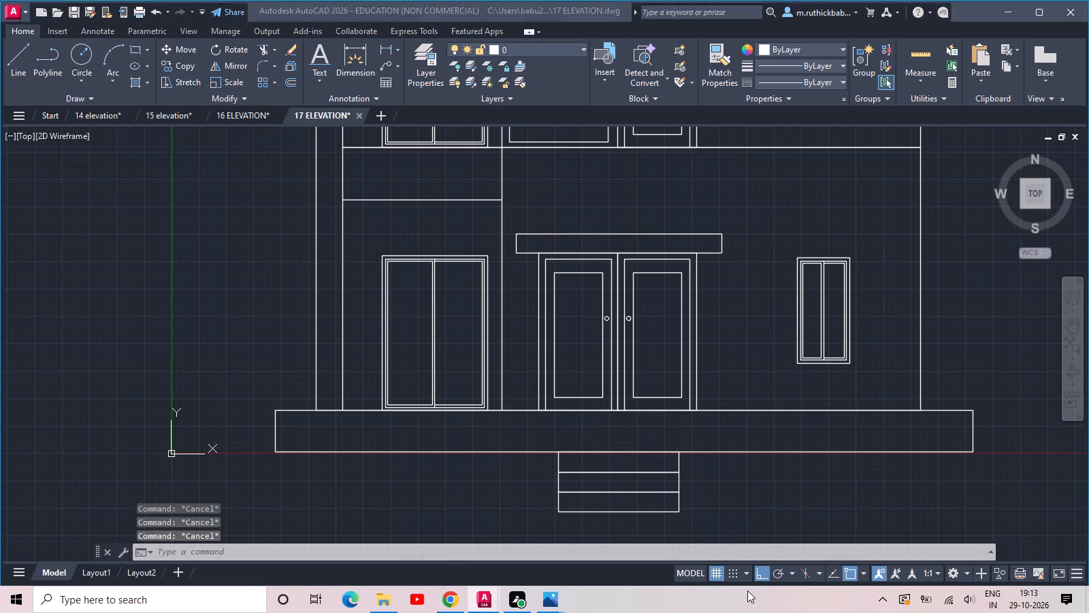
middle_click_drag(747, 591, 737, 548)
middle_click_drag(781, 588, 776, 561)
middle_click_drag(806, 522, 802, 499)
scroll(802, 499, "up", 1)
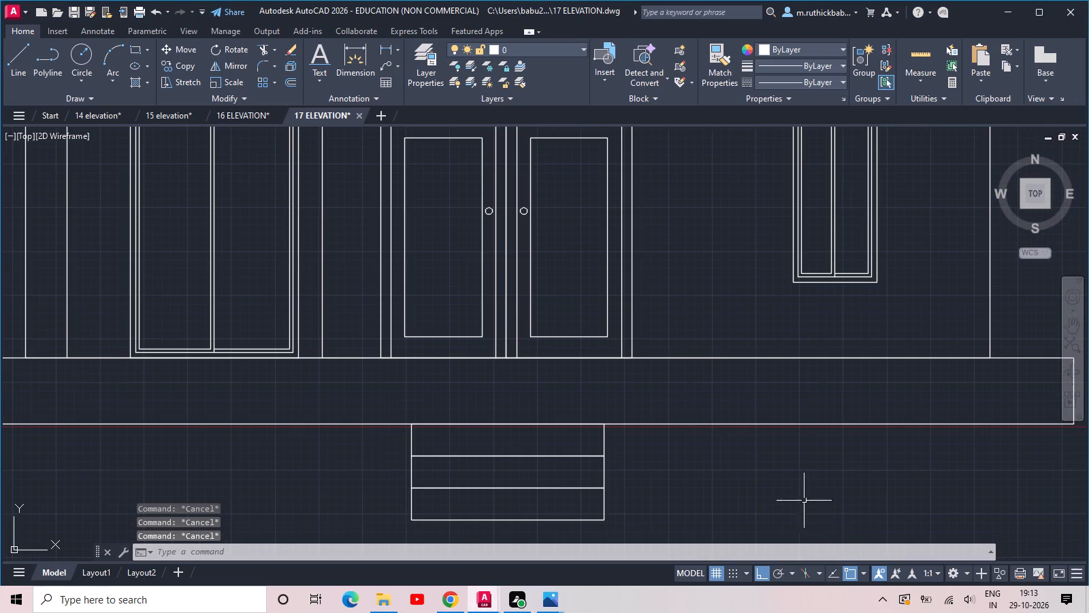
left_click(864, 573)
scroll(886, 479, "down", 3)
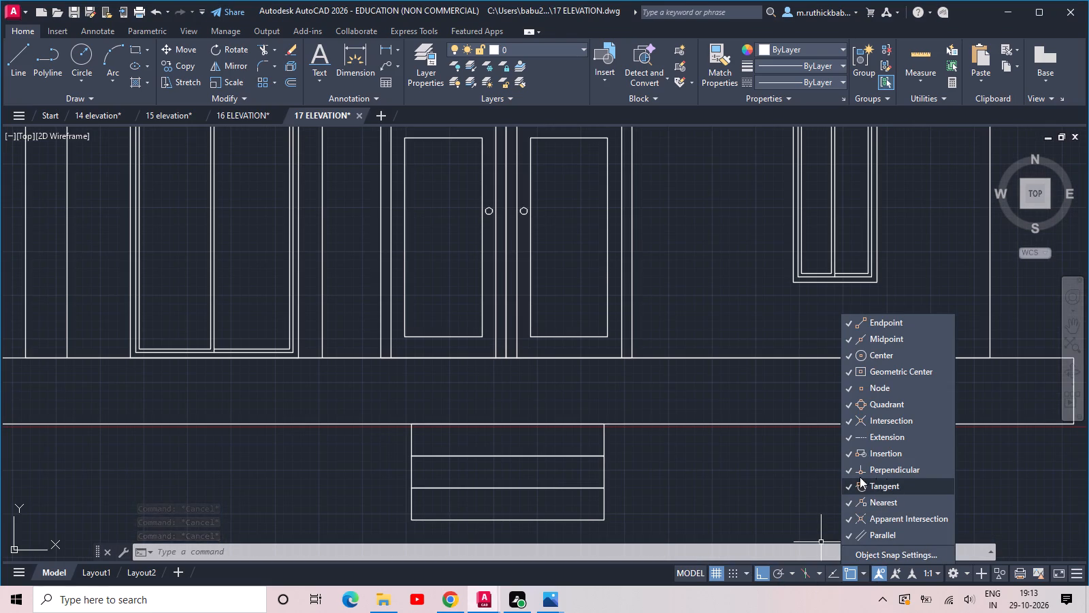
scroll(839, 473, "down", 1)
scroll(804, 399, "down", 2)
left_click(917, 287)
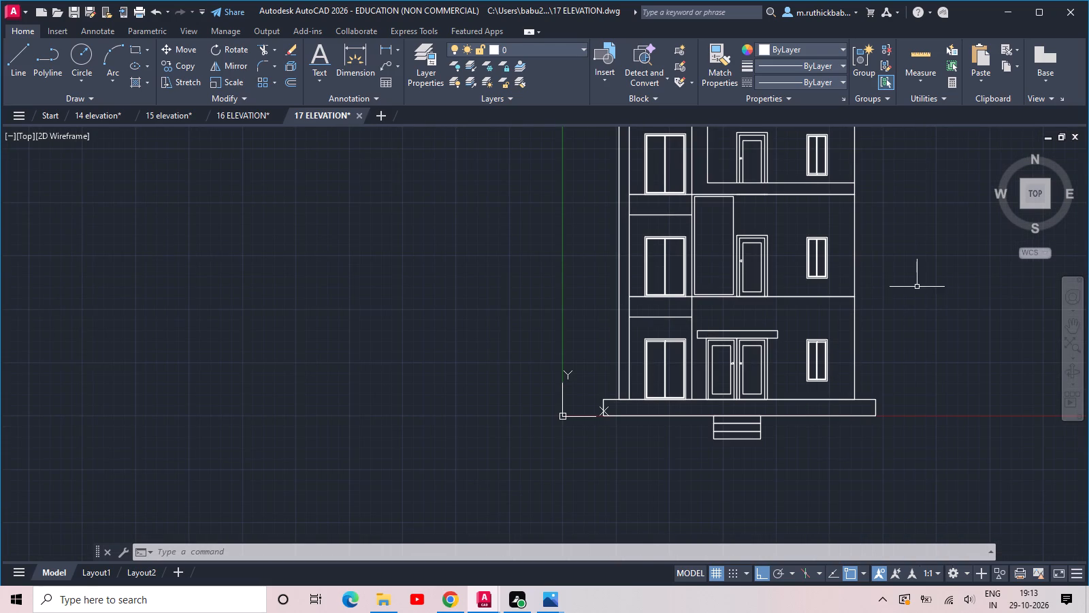
Draw a thin rail rectangle about 14'-4" wide across the second-floor balcony, from its outline's inner edge to the outer wall.
middle_click_drag(836, 221, 794, 343)
scroll(688, 270, "up", 2)
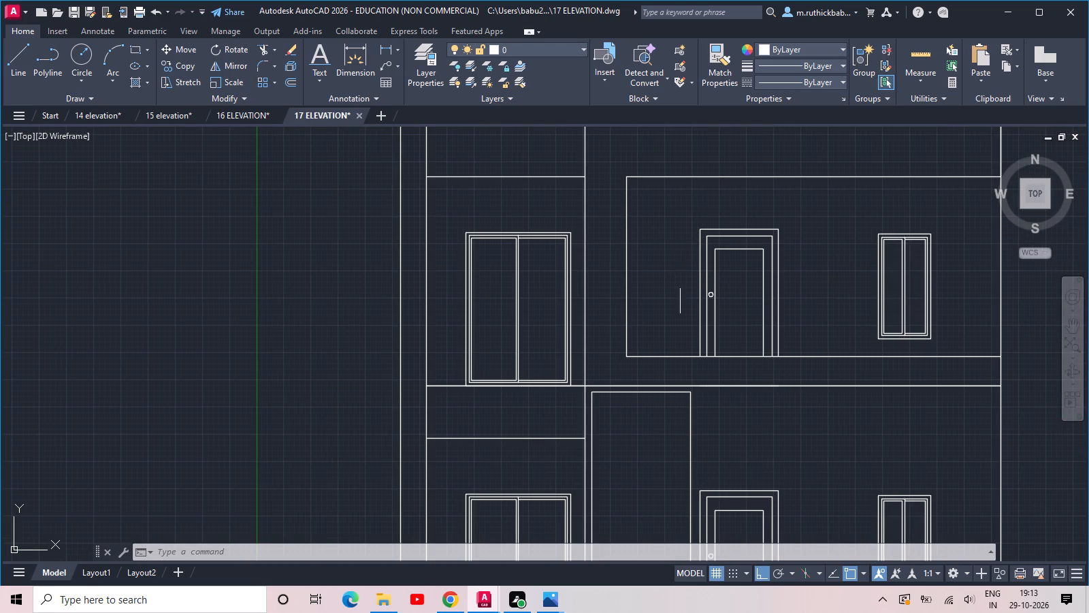
scroll(683, 300, "up", 1)
key("r")
type("EC")
key("space")
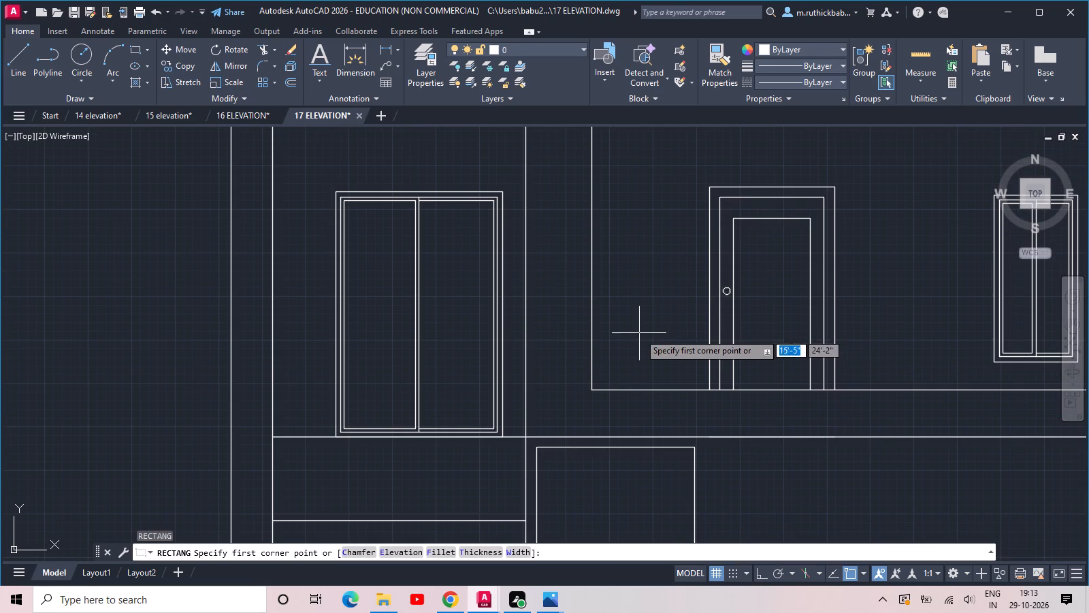
left_click(595, 333)
middle_click_drag(747, 328, 747, 328)
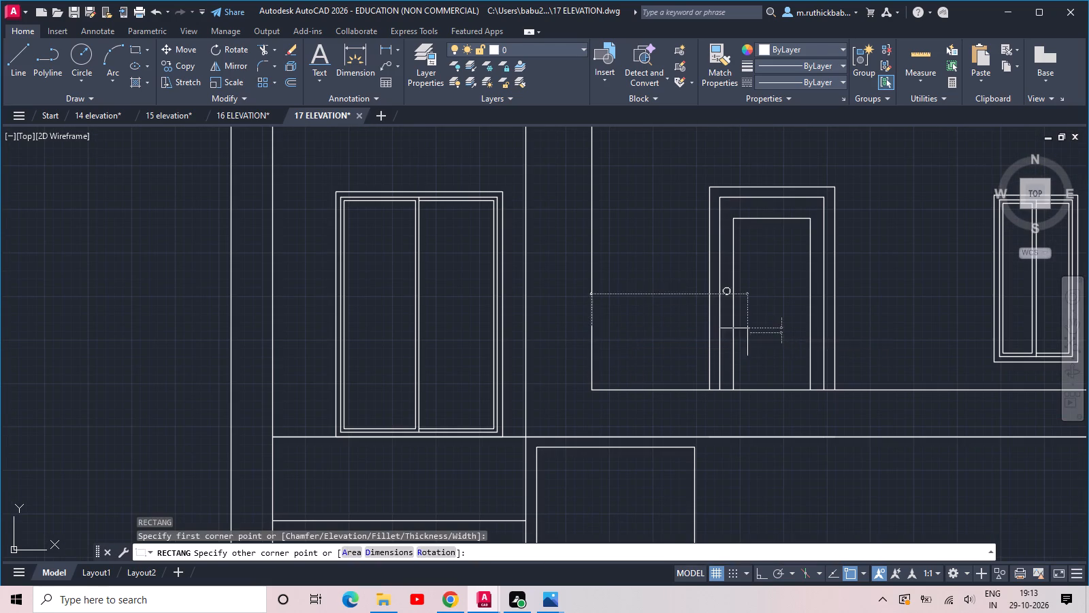
middle_click_drag(747, 328, 342, 353)
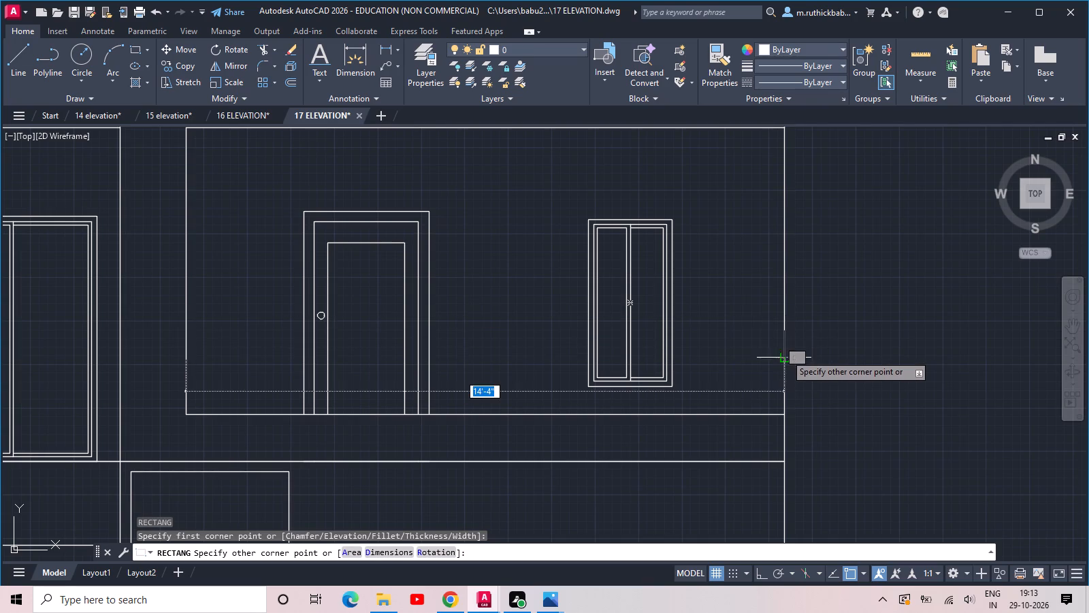
left_click(786, 368)
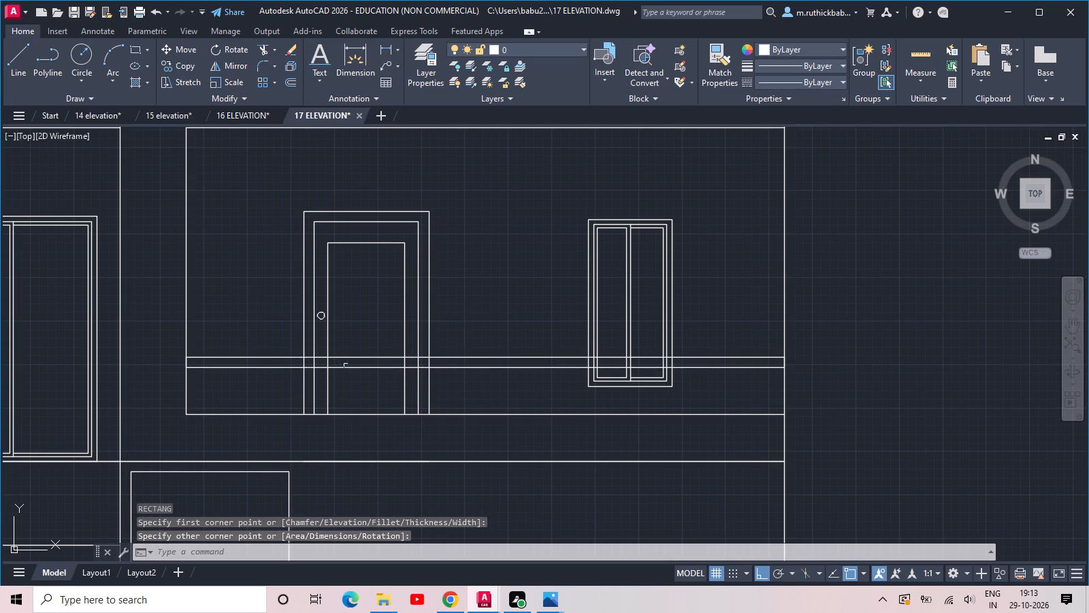
key("Escape")
Trim the second-floor balcony door's vertical lines where they pass through the thin rail.
type("TR")
key("space")
key("space")
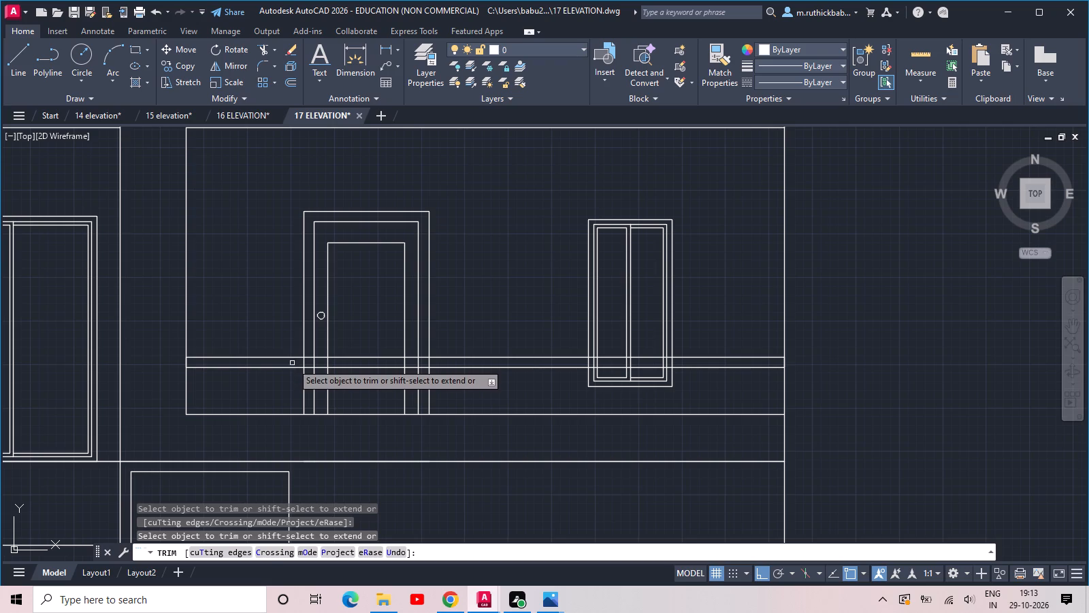
left_click(292, 363)
left_click(460, 364)
key("Escape")
Erase the leftover vertical door line segments between the rail and the bottom of the second-floor balcony.
left_click_drag(461, 389, 454, 390)
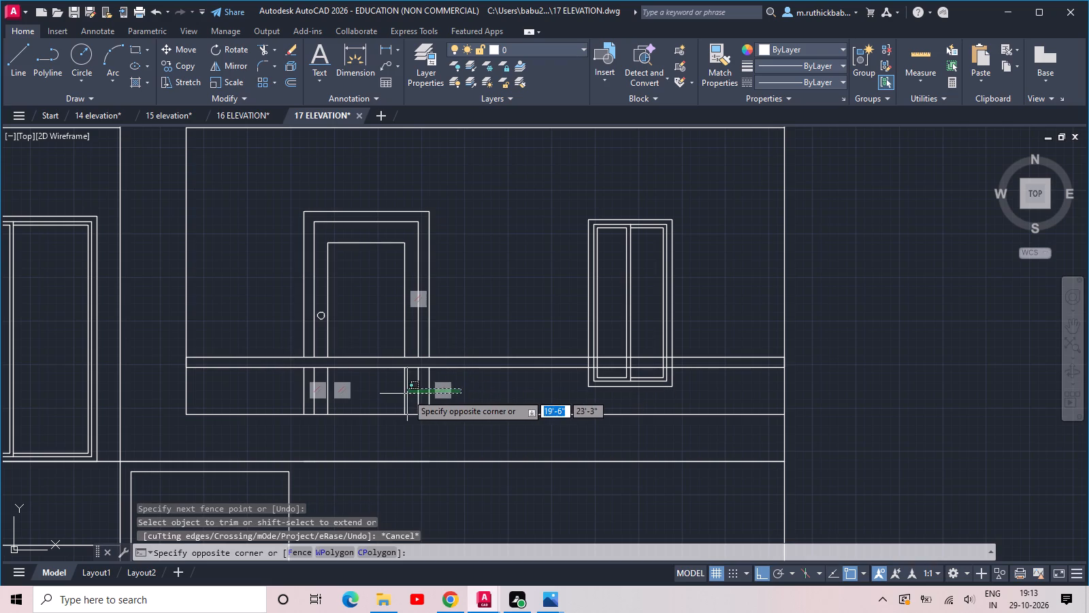
left_click(282, 379)
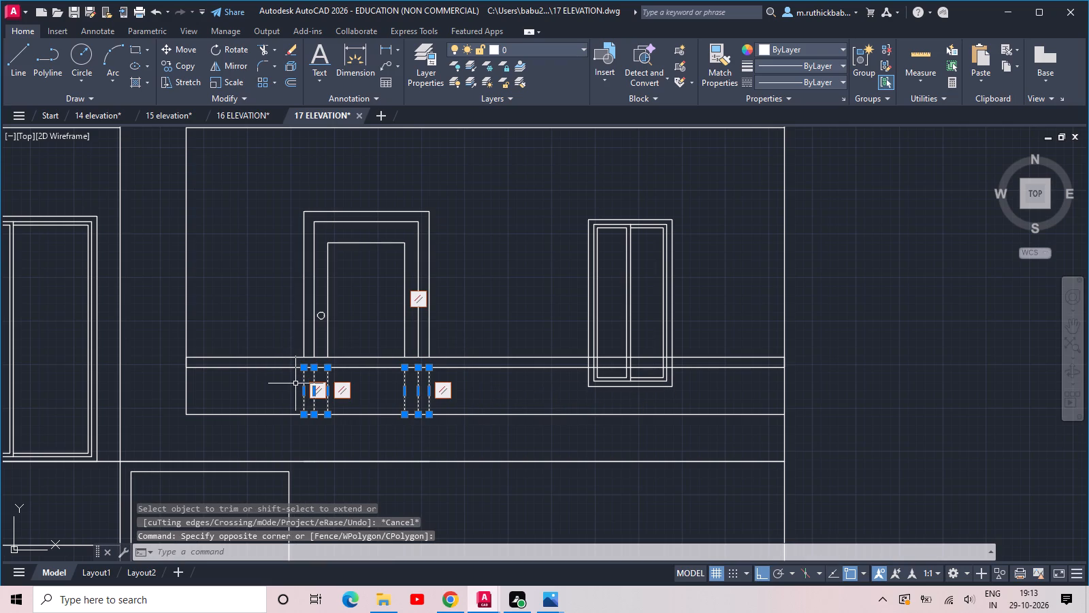
key("Delete")
scroll(611, 375, "up", 2)
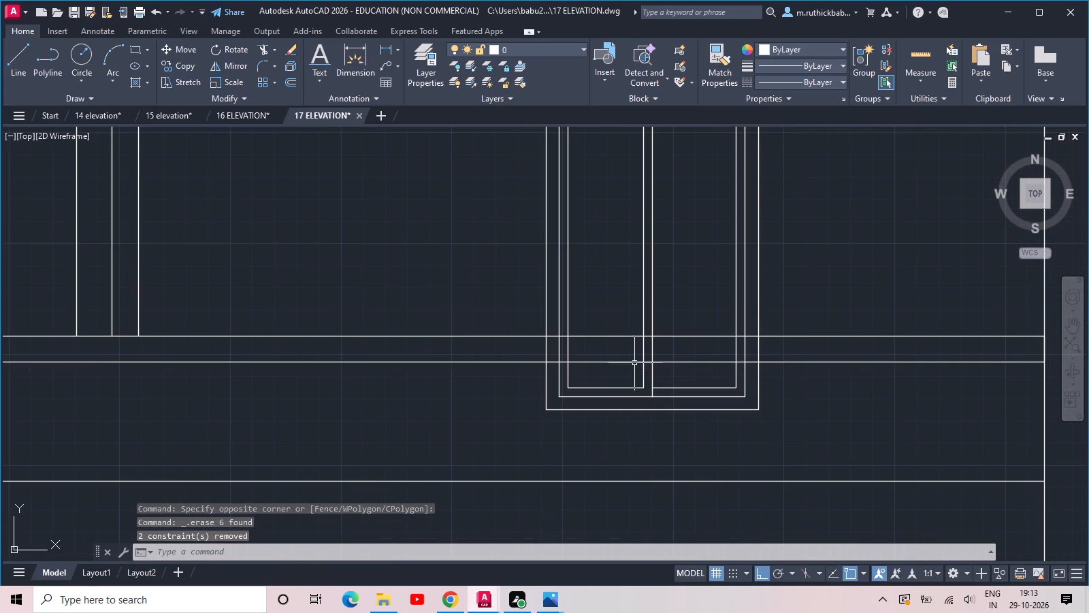
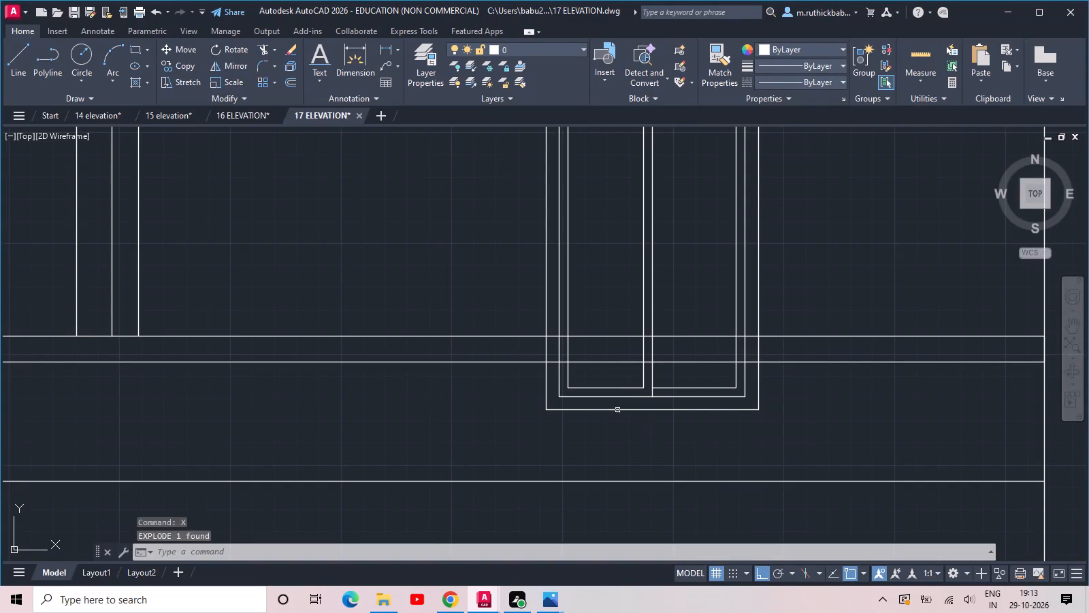
Trim the second-floor balcony window's vertical lines where they pass through the thin rail.
left_click(532, 356)
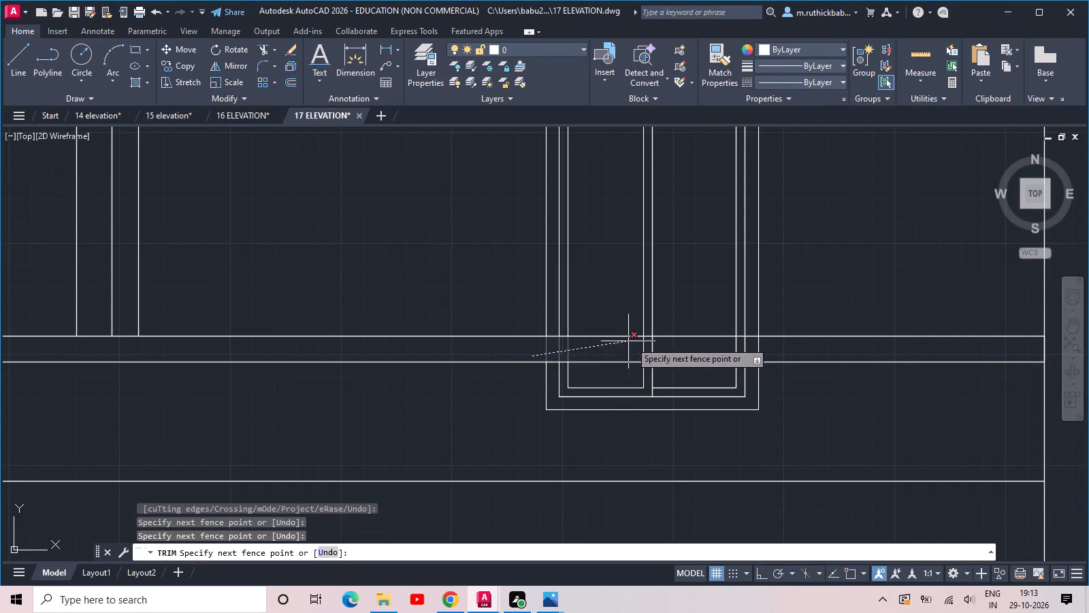
left_click(799, 350)
key("Escape")
Erase the leftover window frame segments below the rail on the second-floor balcony.
left_click(798, 388)
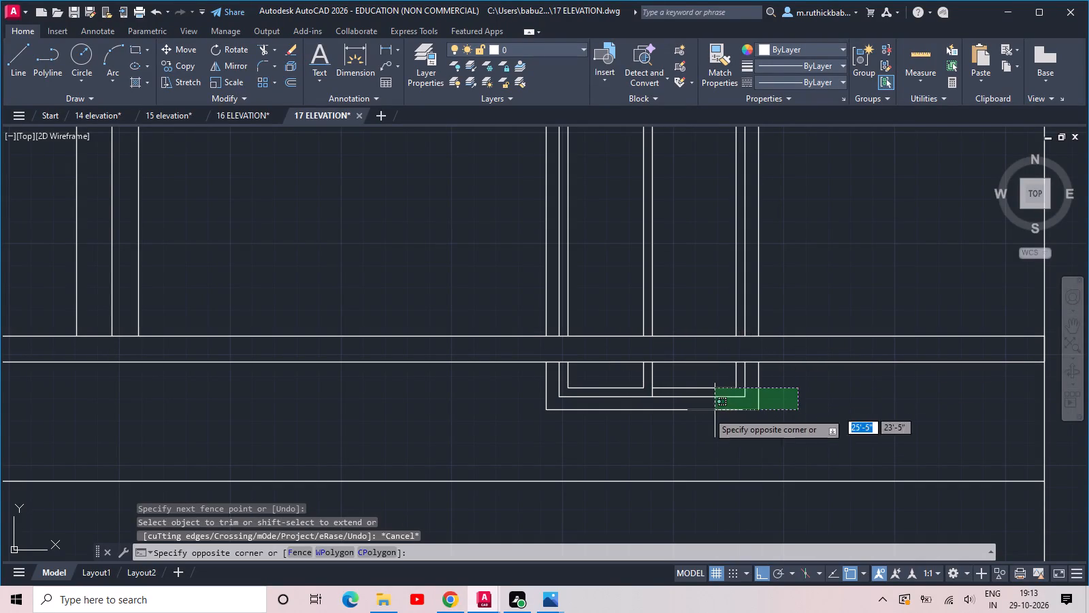
left_click(474, 442)
key("Delete")
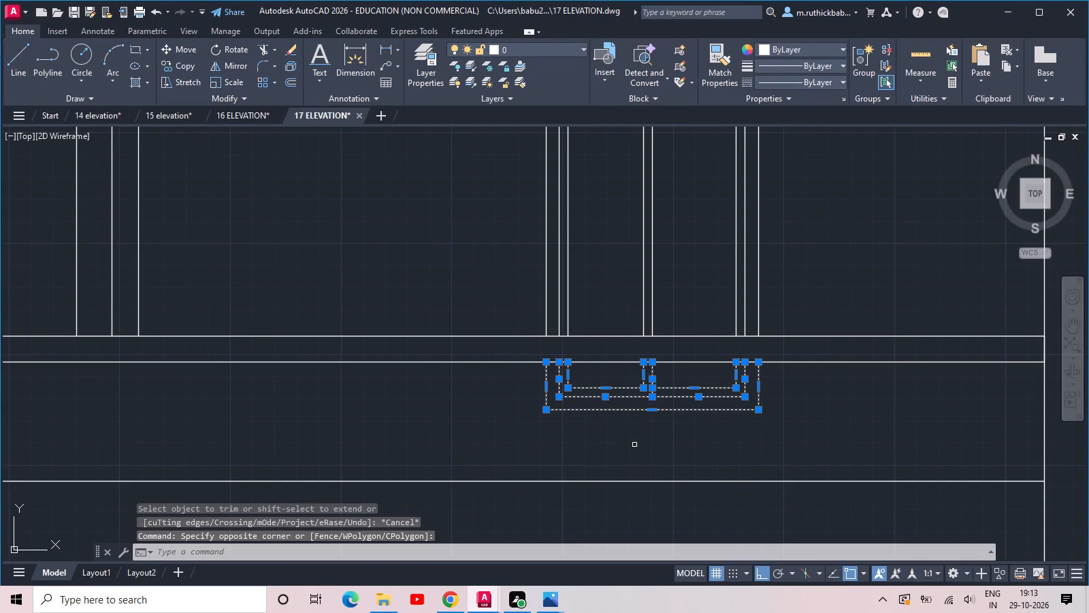
key("Escape")
Draw a horizontal line from the third-floor door's outer top corner across to just past the neighbouring small window.
scroll(634, 445, "down", 2)
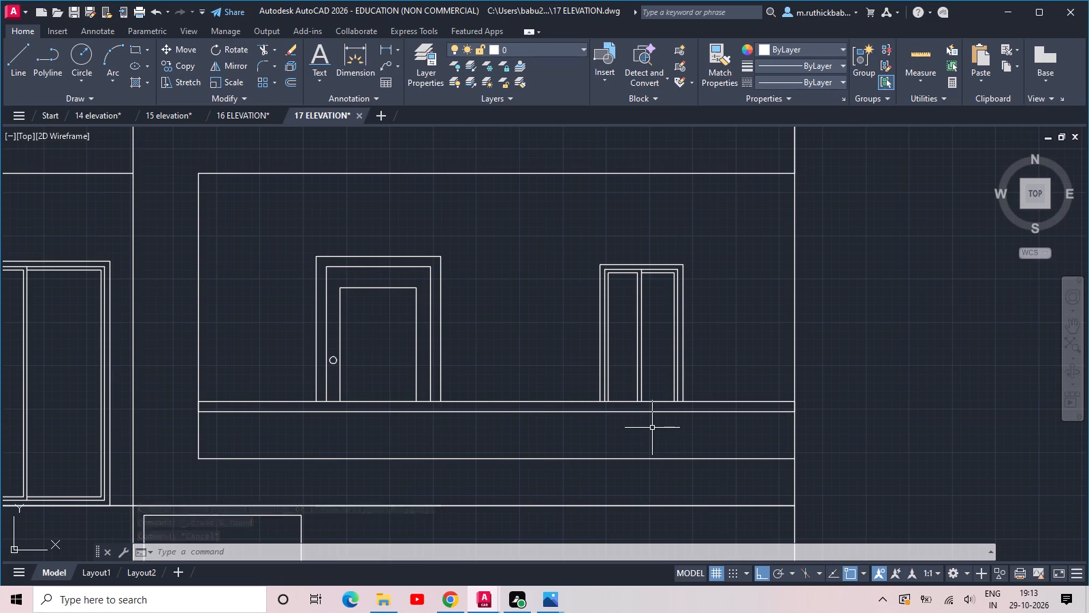
scroll(652, 428, "down", 2)
middle_click_drag(621, 269, 608, 383)
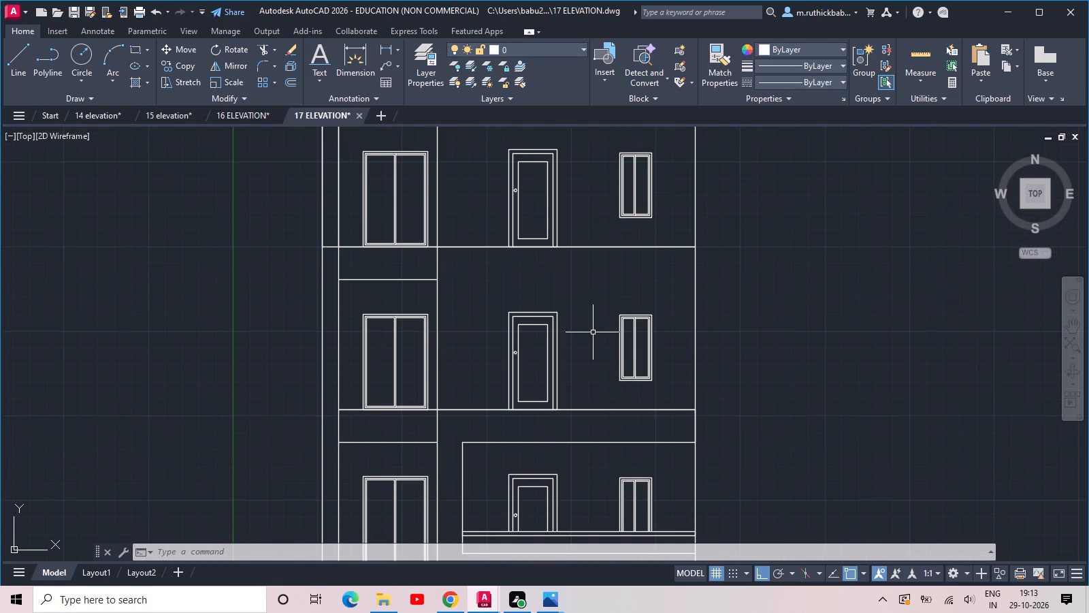
type("L")
key("space")
scroll(576, 324, "up", 3)
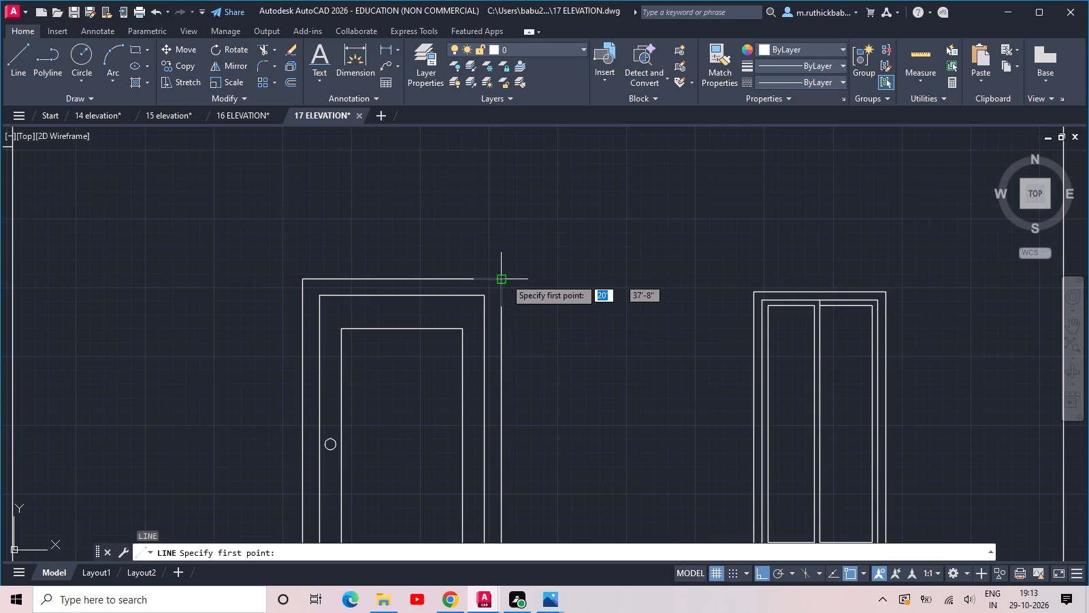
left_click(505, 278)
left_click(937, 284)
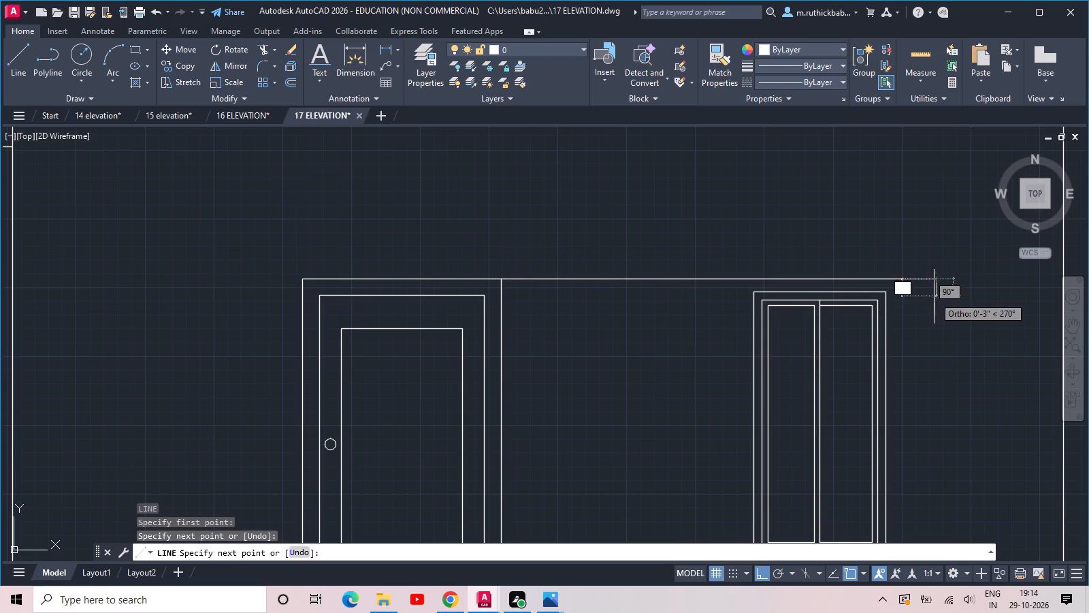
key("Escape")
Move the small third-floor window up about 2" so its top edge meets the horizontal line from the door head.
left_click_drag(934, 342, 875, 350)
left_click(730, 352)
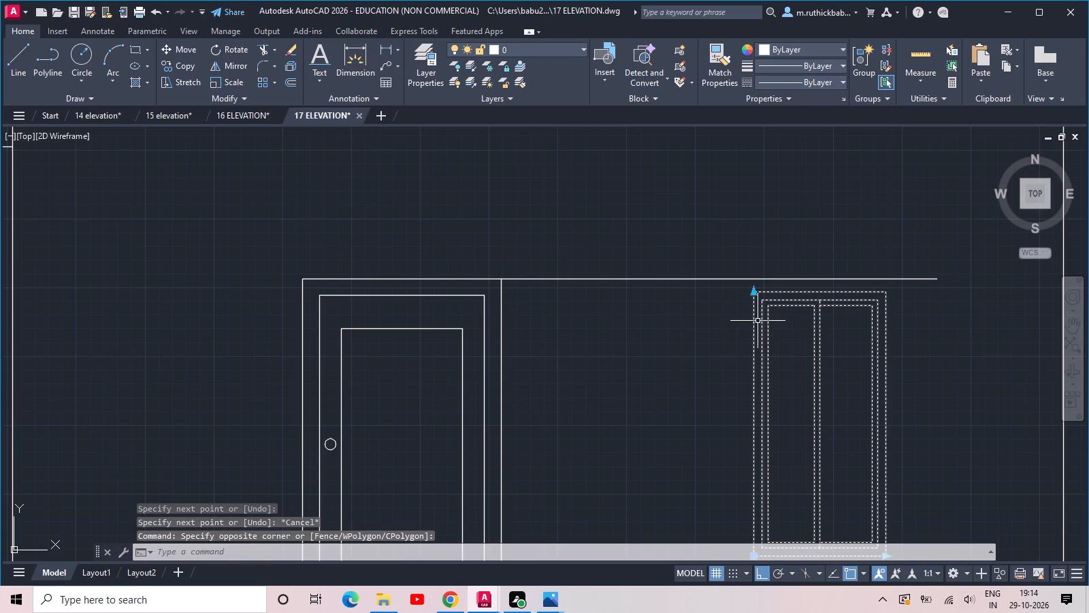
type("MOV")
key("space")
scroll(762, 294, "up", 3)
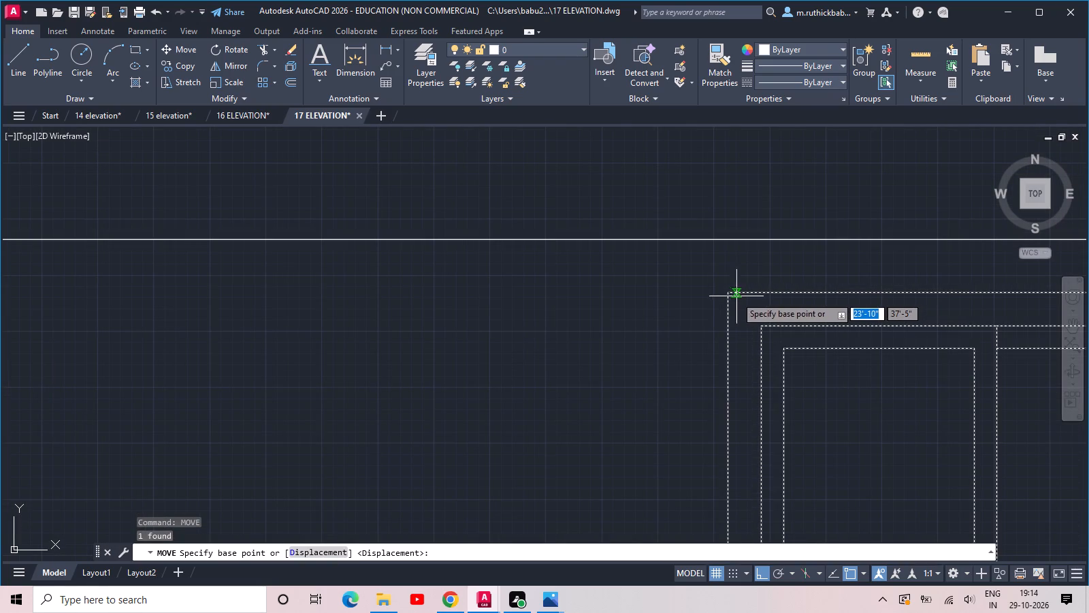
left_click(730, 296)
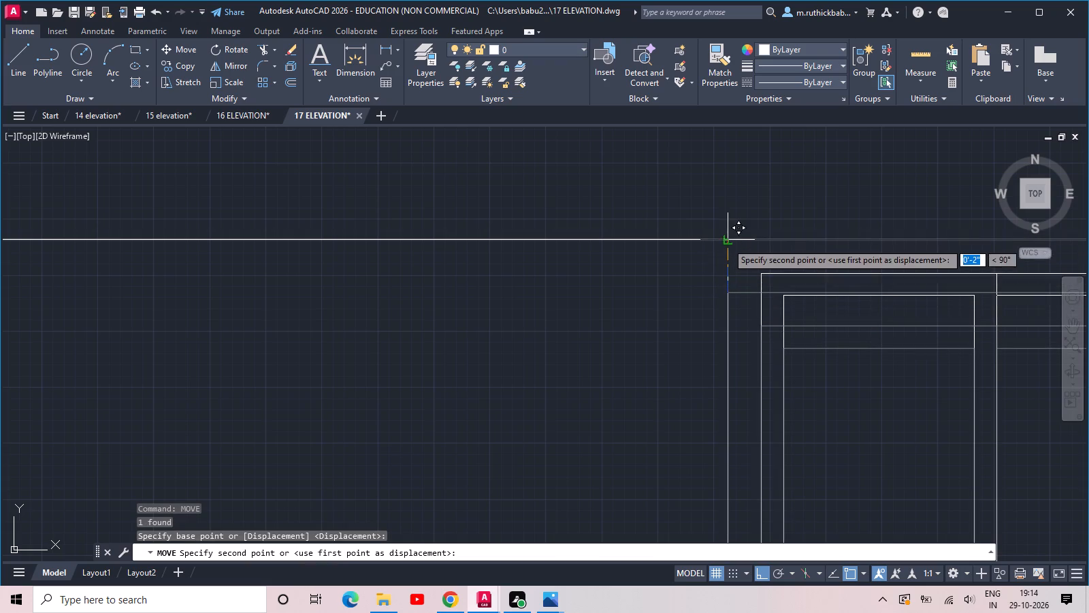
left_click(727, 242)
scroll(727, 242, "down", 3)
key("Escape")
scroll(695, 307, "down", 3)
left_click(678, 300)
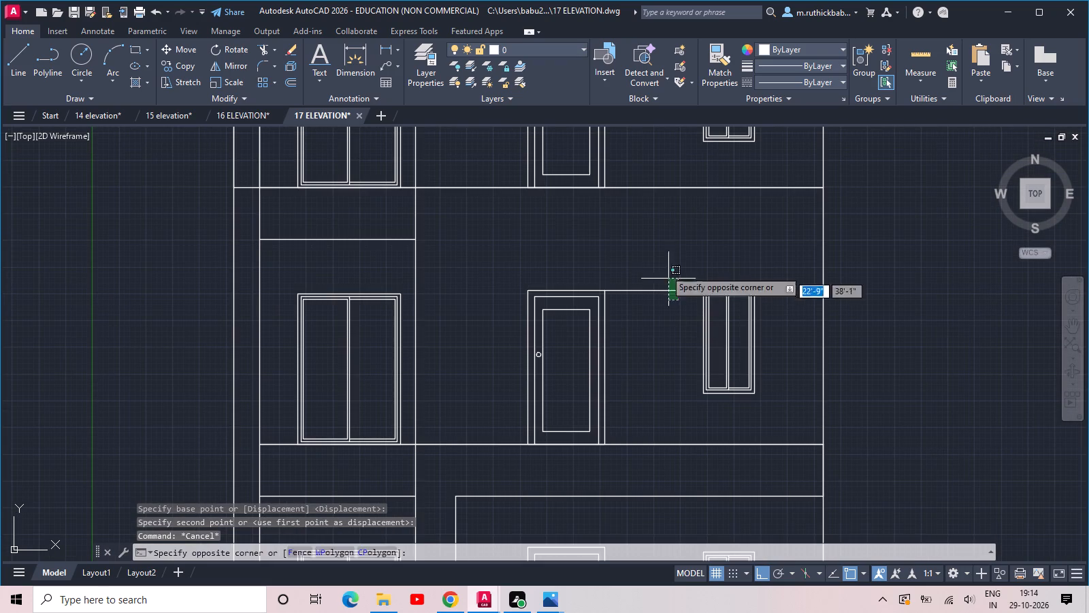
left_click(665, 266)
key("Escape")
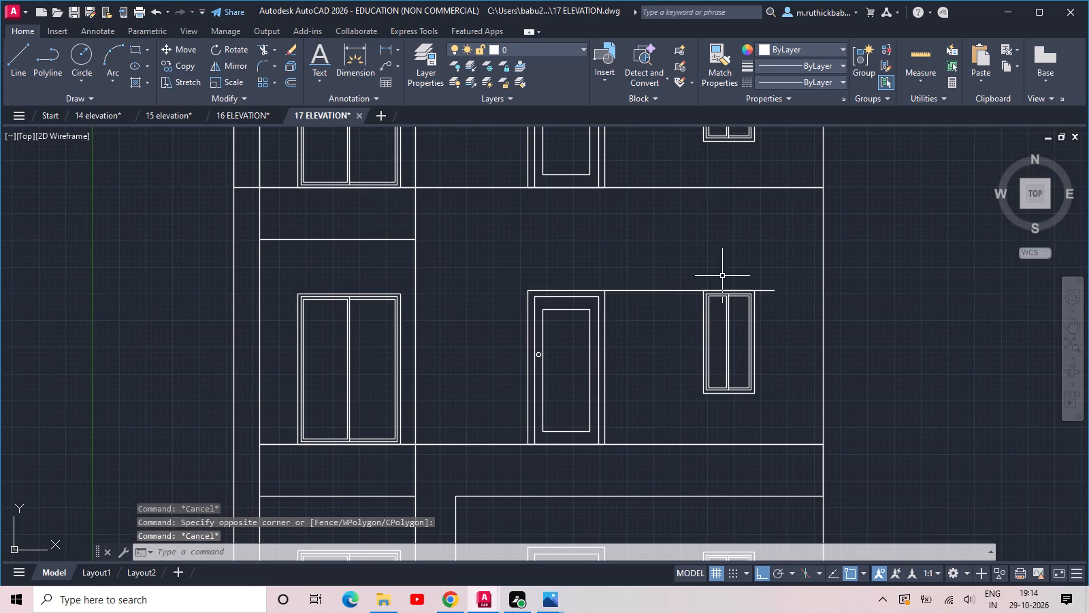
Trim the end of the door-head line that extends beyond the small third-floor window's outer edge.
type("TR")
key("space")
left_click(773, 300)
left_click(770, 283)
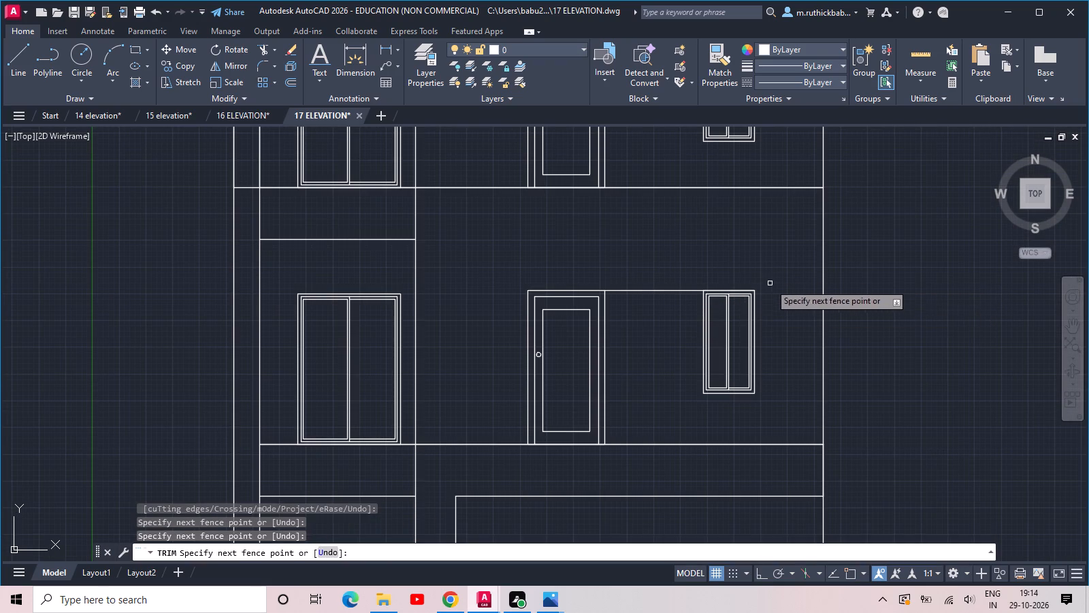
key("Escape")
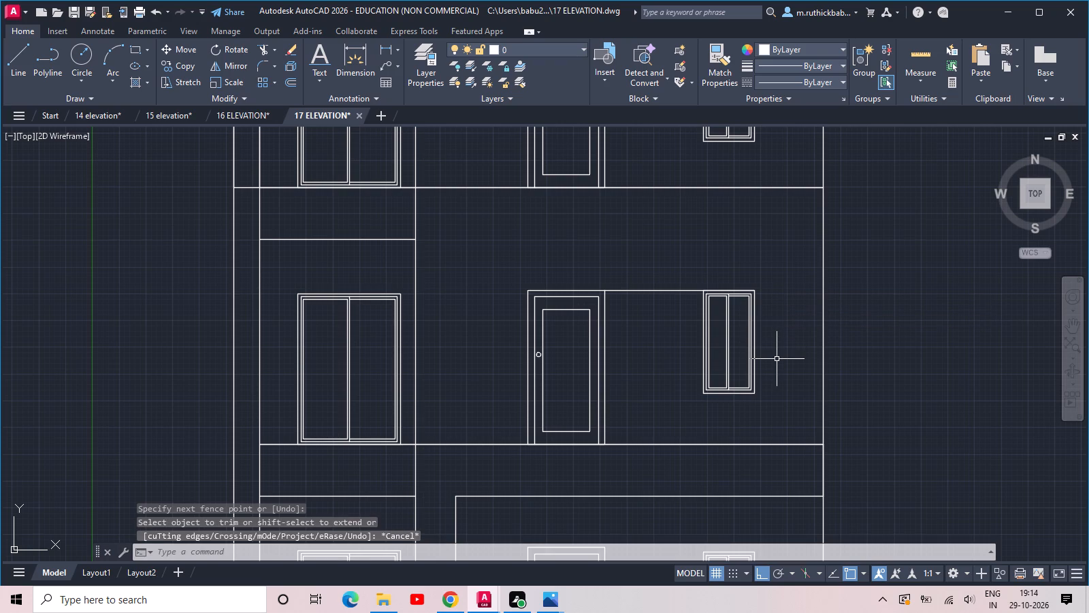
Draw a vertical line from the small third-floor window's bottom corner nearest the door down to the floor line.
key("l")
key("space")
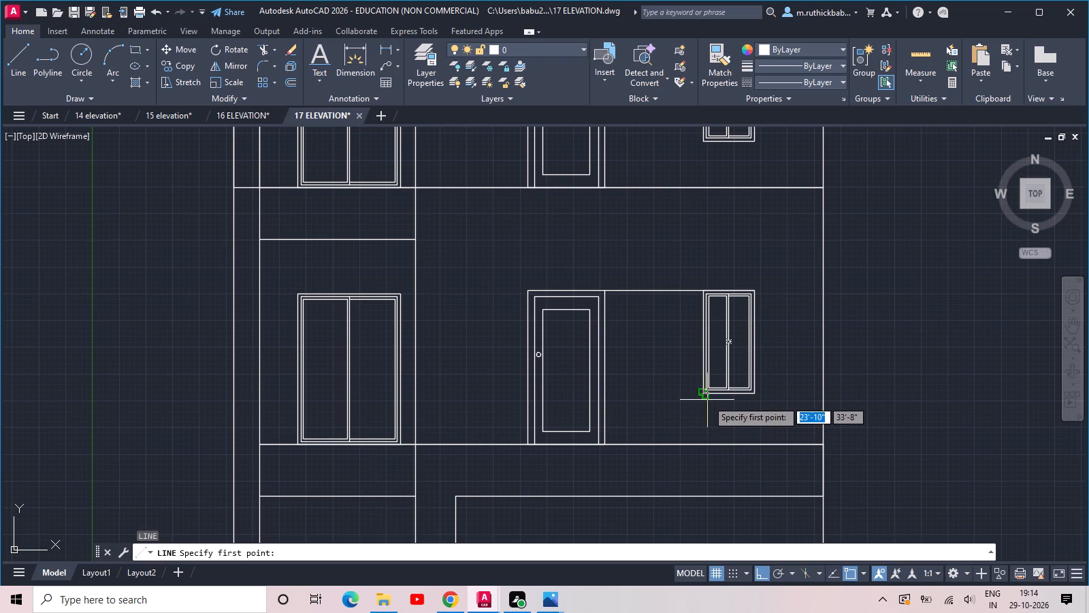
scroll(707, 396, "up", 1)
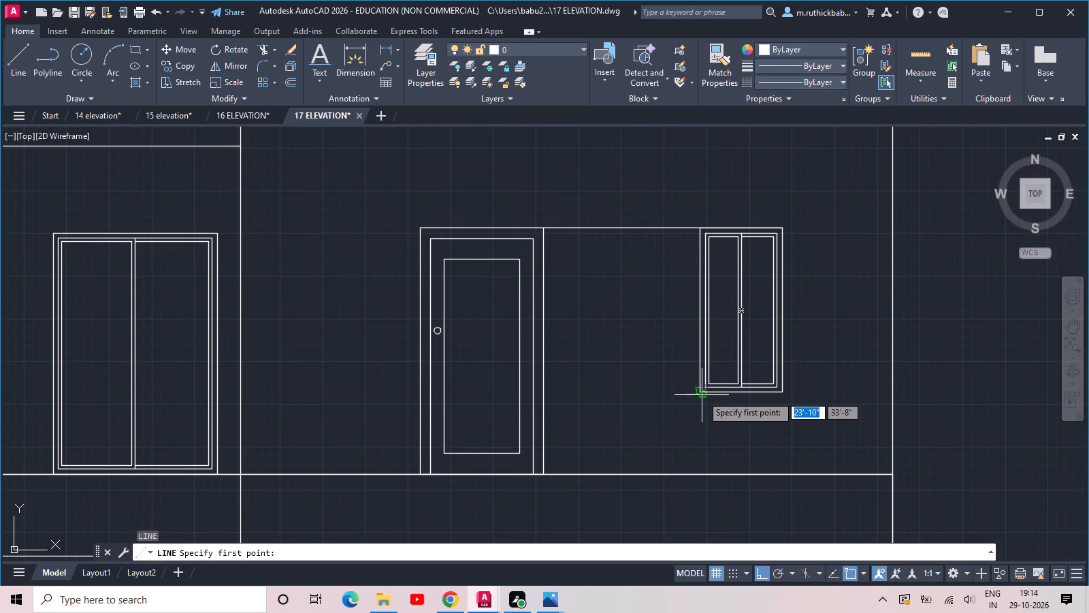
left_click(702, 392)
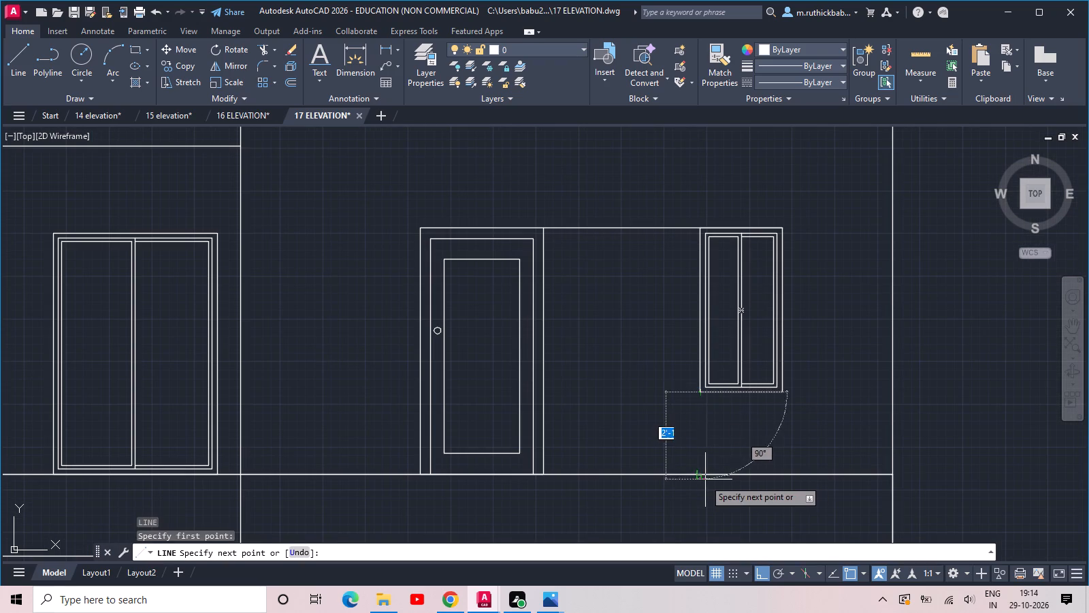
left_click(702, 479)
key("space")
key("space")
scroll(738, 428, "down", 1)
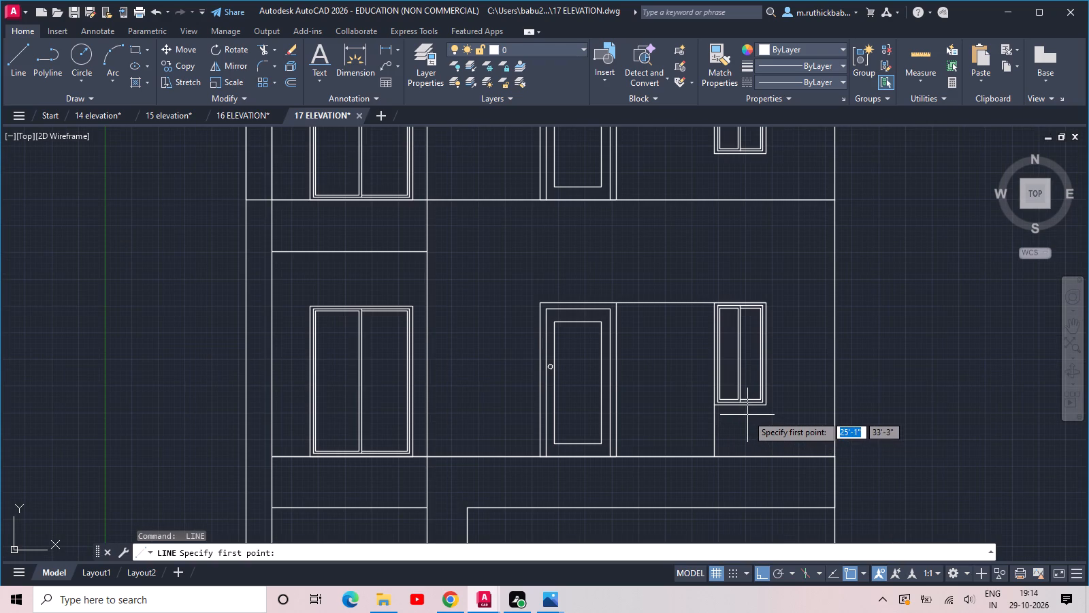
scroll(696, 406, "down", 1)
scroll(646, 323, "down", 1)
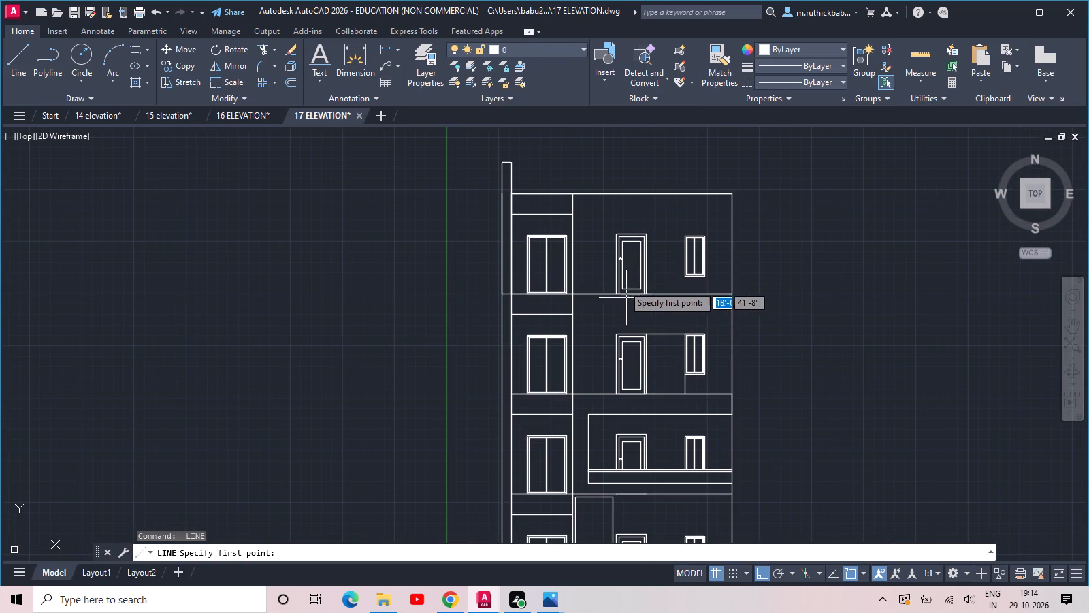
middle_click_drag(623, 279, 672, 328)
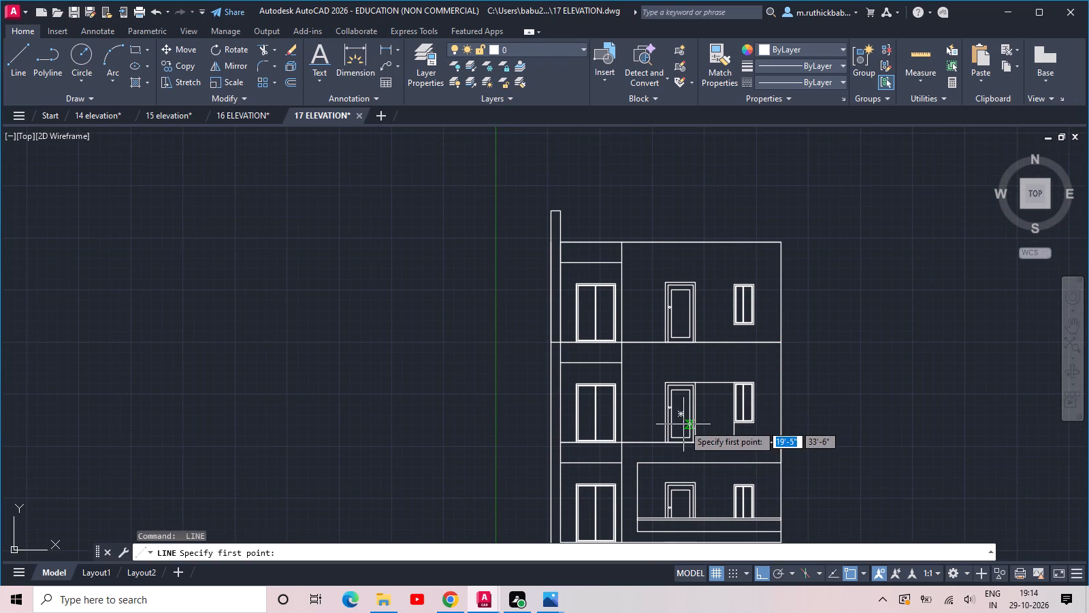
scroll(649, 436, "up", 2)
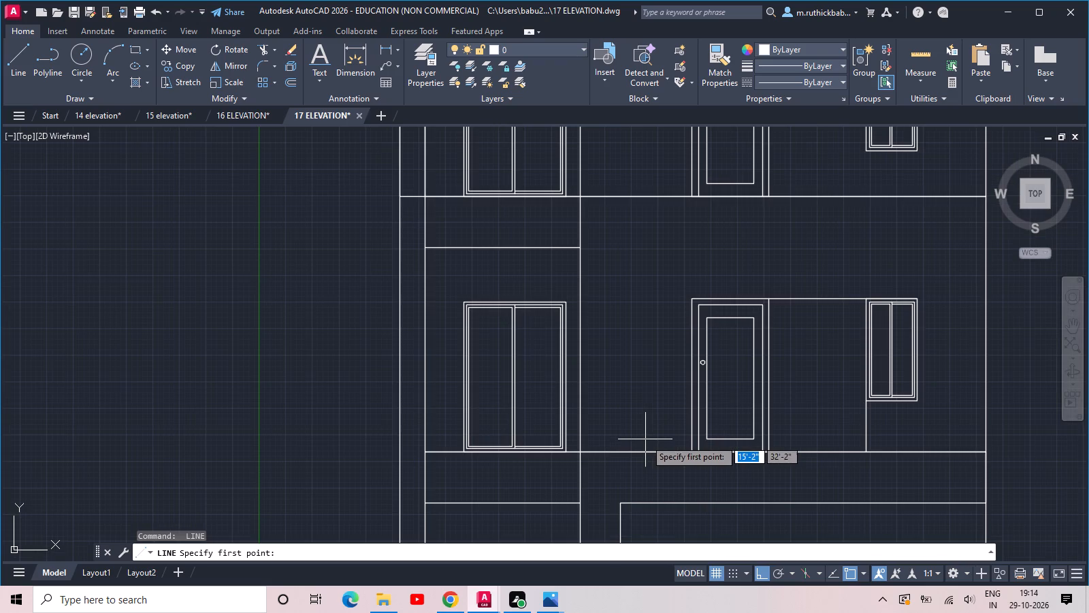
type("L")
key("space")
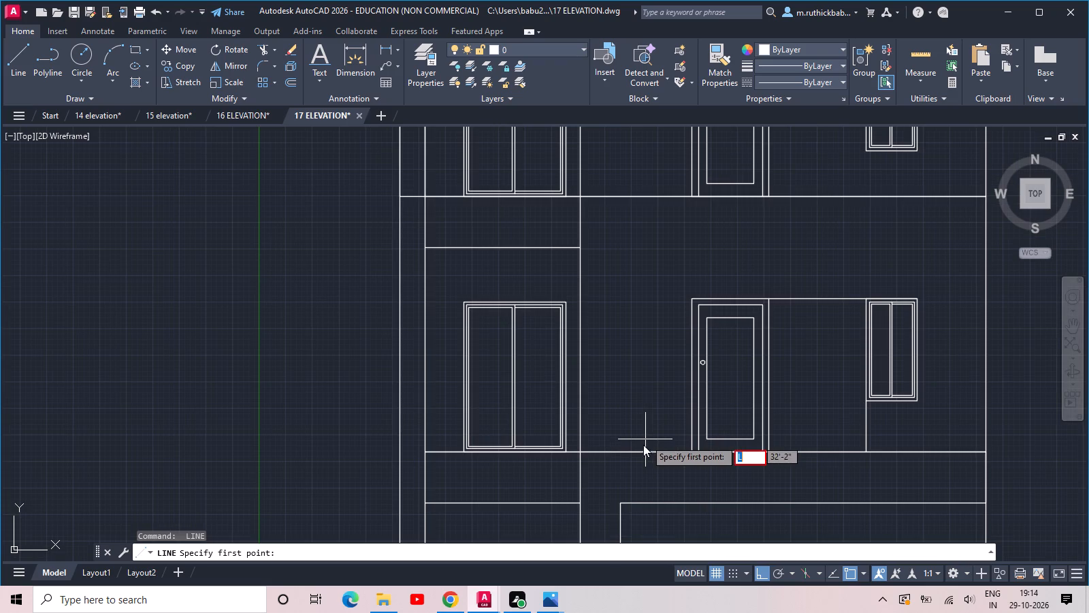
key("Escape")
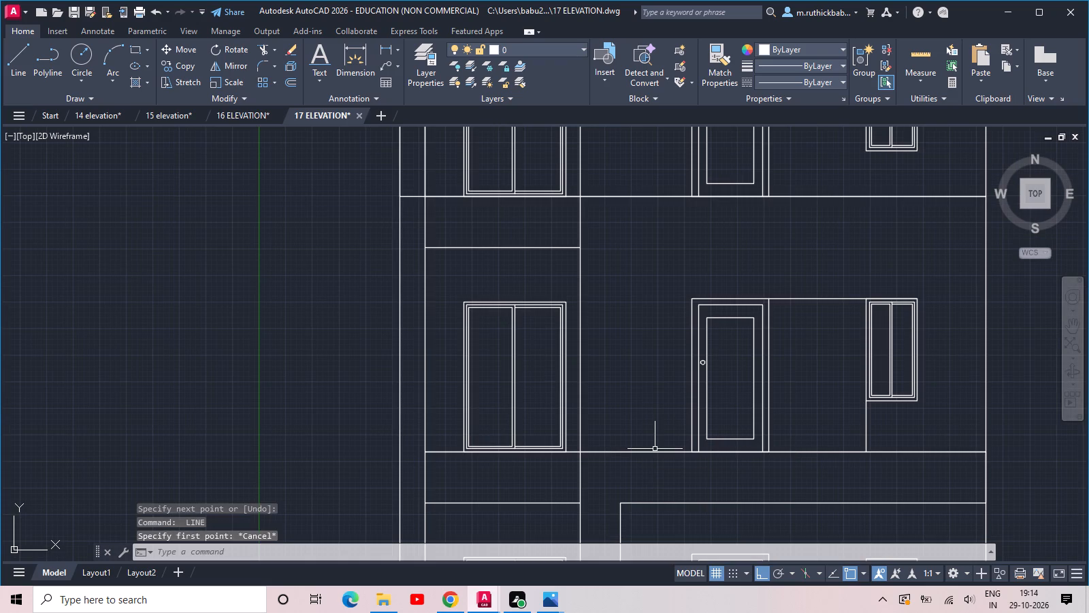
Draw connected lines up about 17' from the third-floor line beside the door, across about 1' past the outer wall, up to roof level, and back.
type("L")
key("space")
left_click(659, 450)
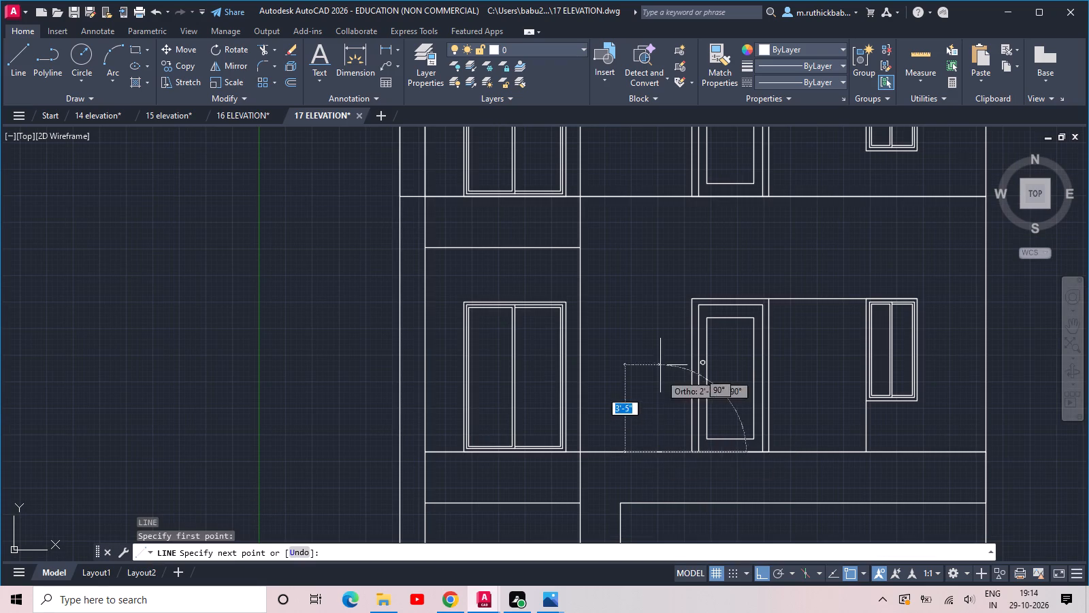
middle_click_drag(662, 328, 669, 464)
middle_click_drag(671, 275, 690, 472)
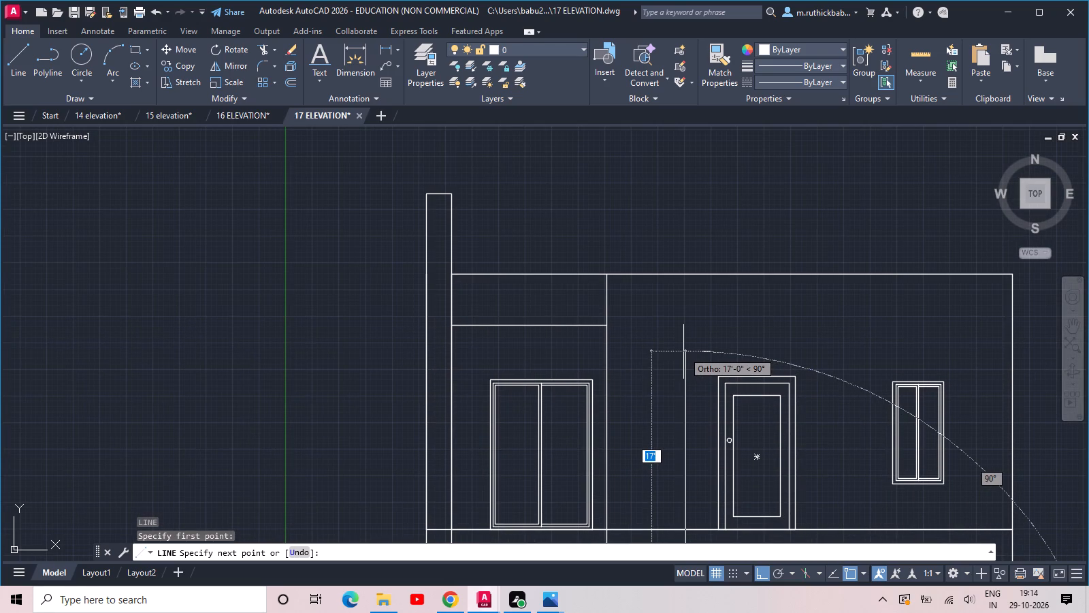
left_click(683, 348)
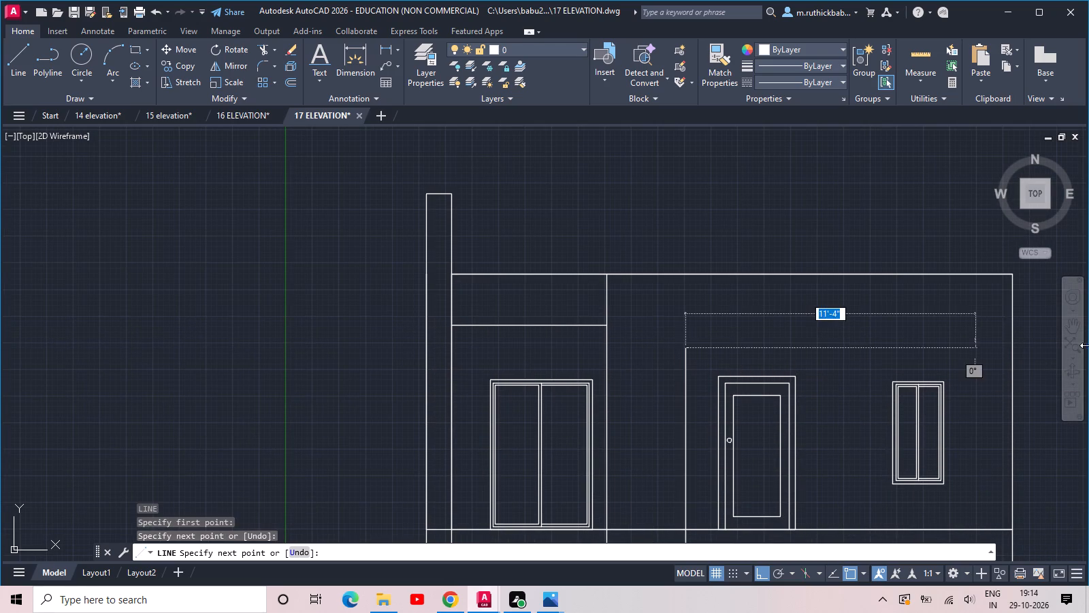
middle_click_drag(1033, 352, 842, 402)
left_click(848, 400)
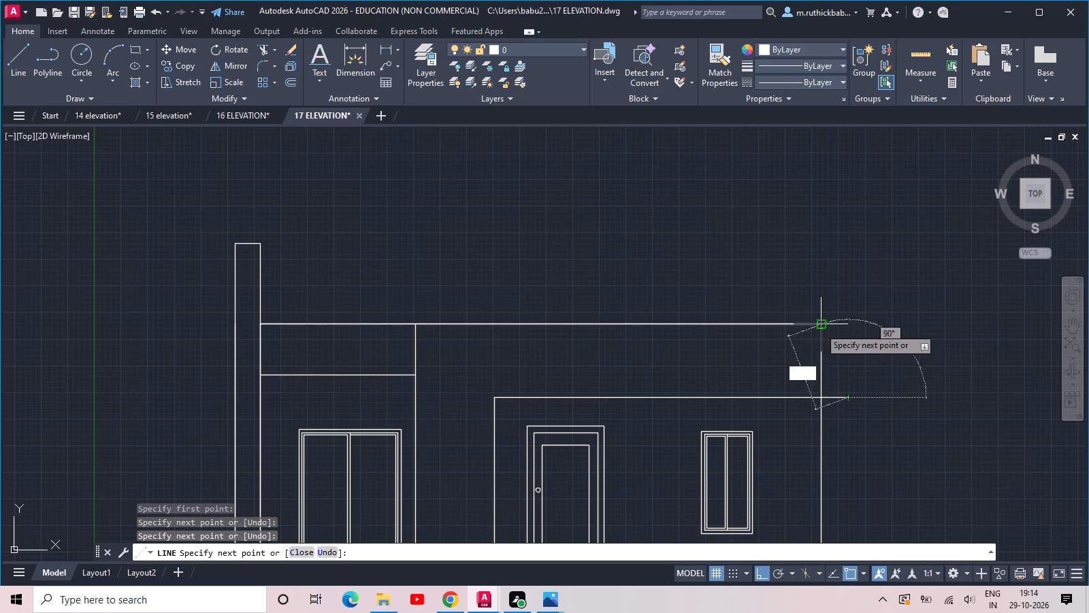
left_click(846, 325)
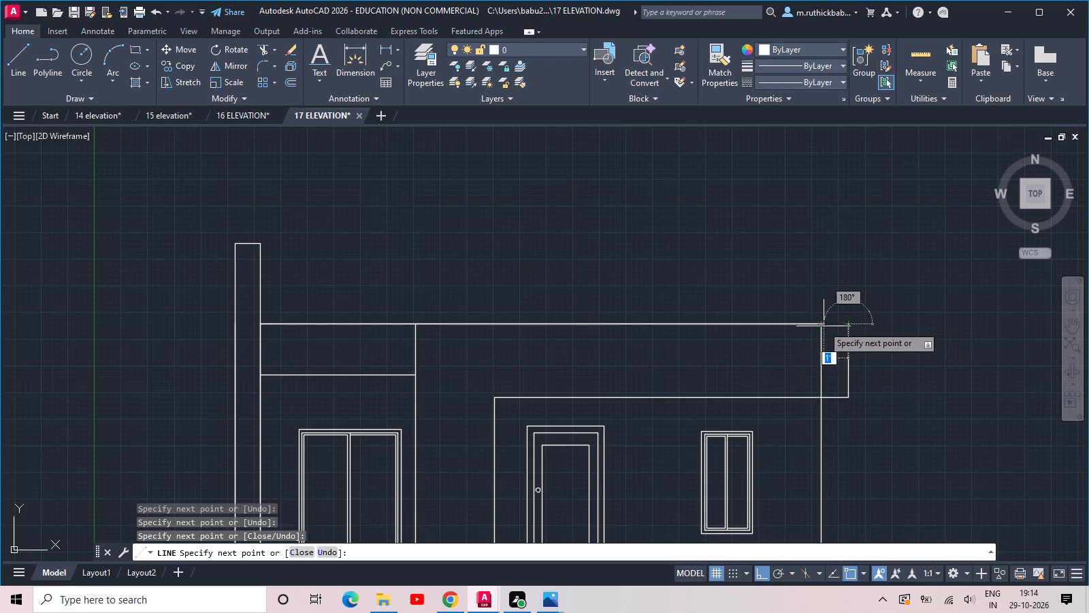
left_click(819, 326)
key("Escape")
Trim the outer wall line where it crosses the projecting roof band.
type("TR")
key("space")
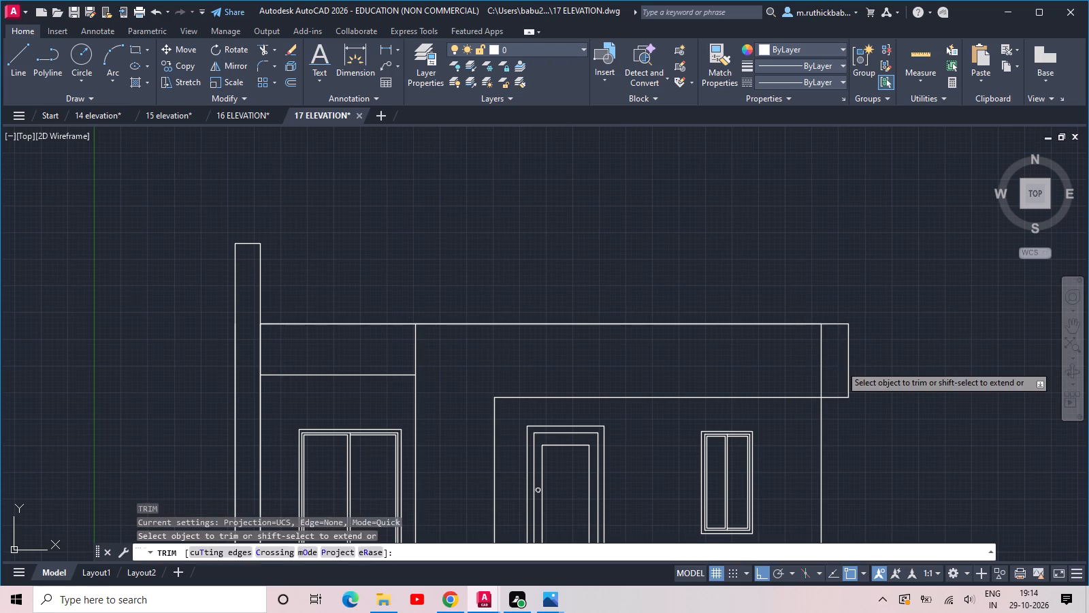
left_click(841, 365)
left_click(782, 367)
scroll(782, 363, "down", 2)
key("Escape")
Draw a rectangle about 1' wide and 2'-2" high outside the outer wall, down from the third-floor line.
middle_click_drag(811, 437, 830, 317)
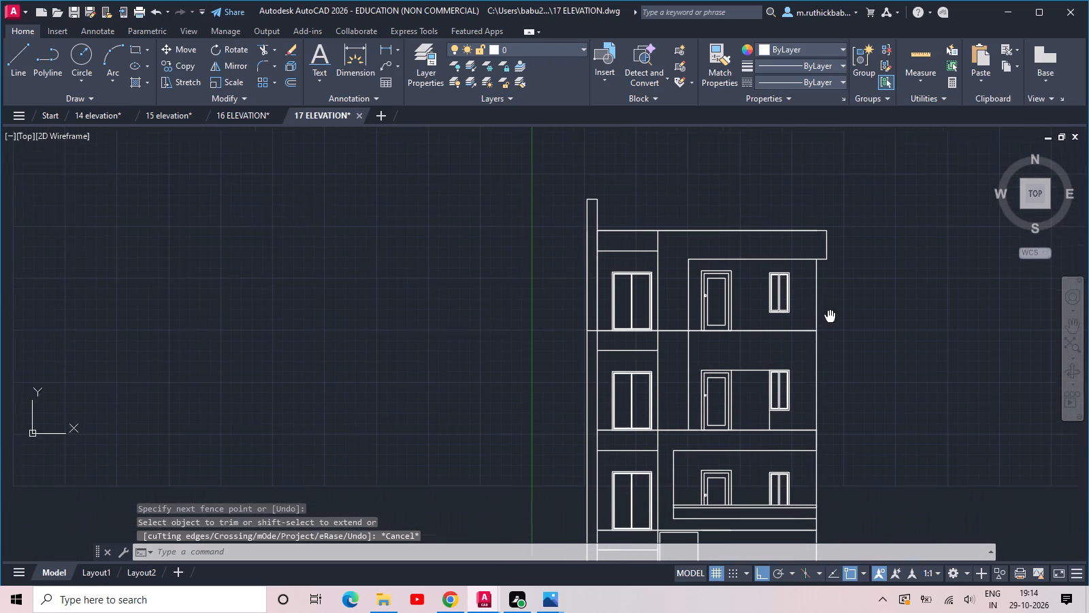
middle_click_drag(830, 317, 832, 314)
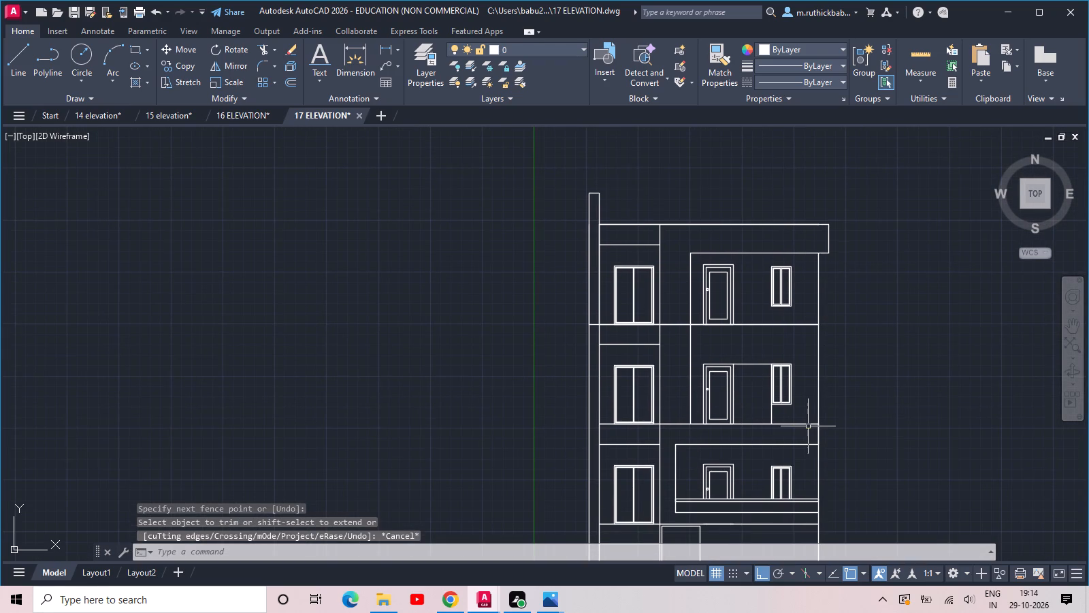
scroll(808, 426, "down", 1)
middle_click_drag(815, 403, 812, 374)
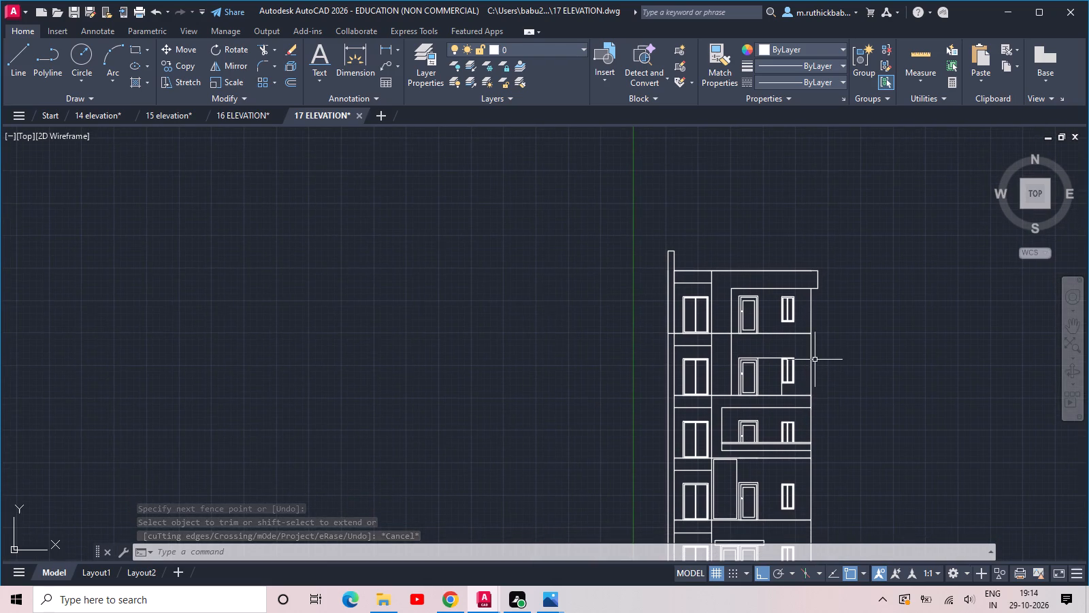
scroll(821, 391, "up", 2)
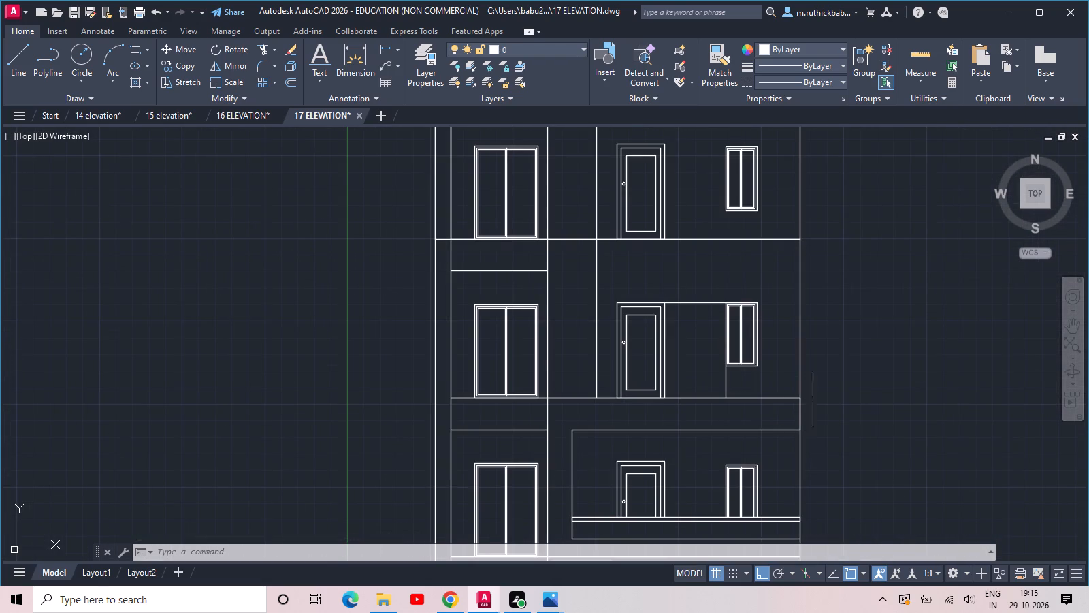
type("REC")
key("space")
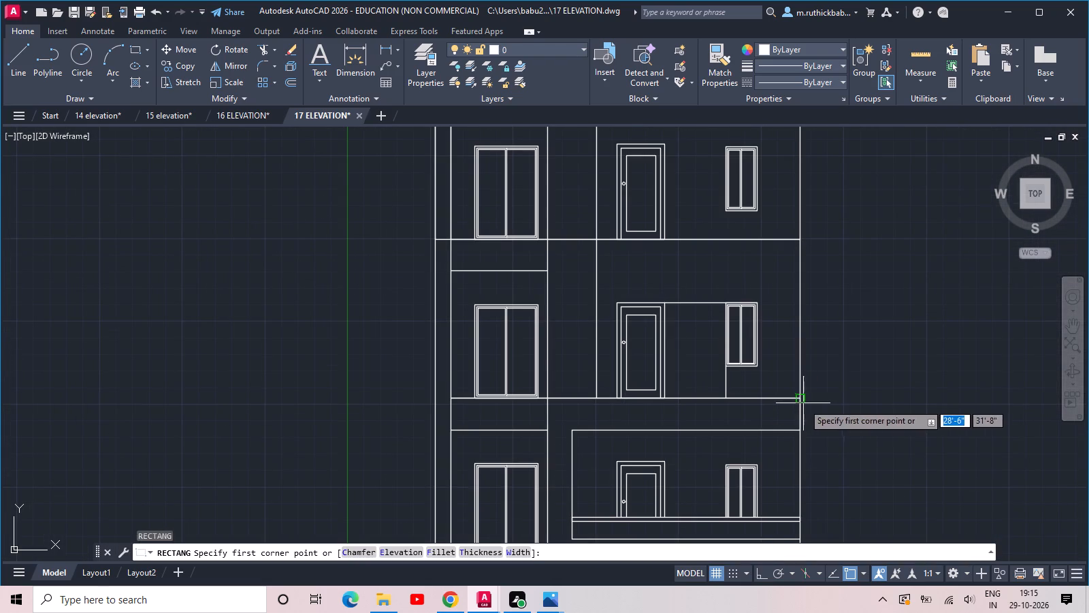
left_click(801, 396)
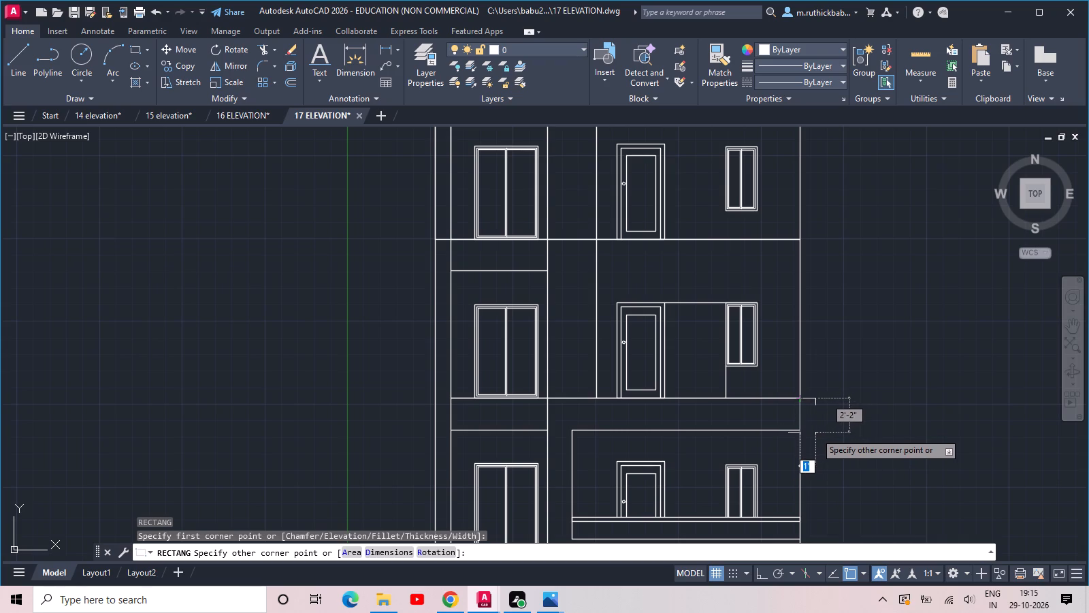
left_click(815, 433)
Stretch the rectangle's bottom edge up about 2" to align with the head line of the second-floor balcony opening.
left_click(828, 441)
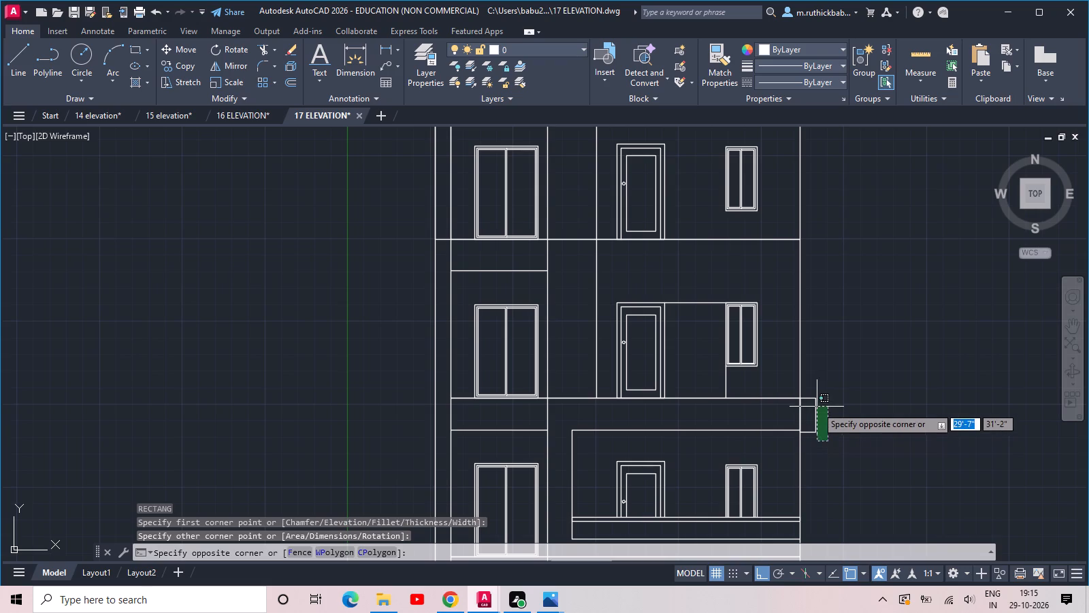
left_click(814, 396)
scroll(812, 425, "up", 5)
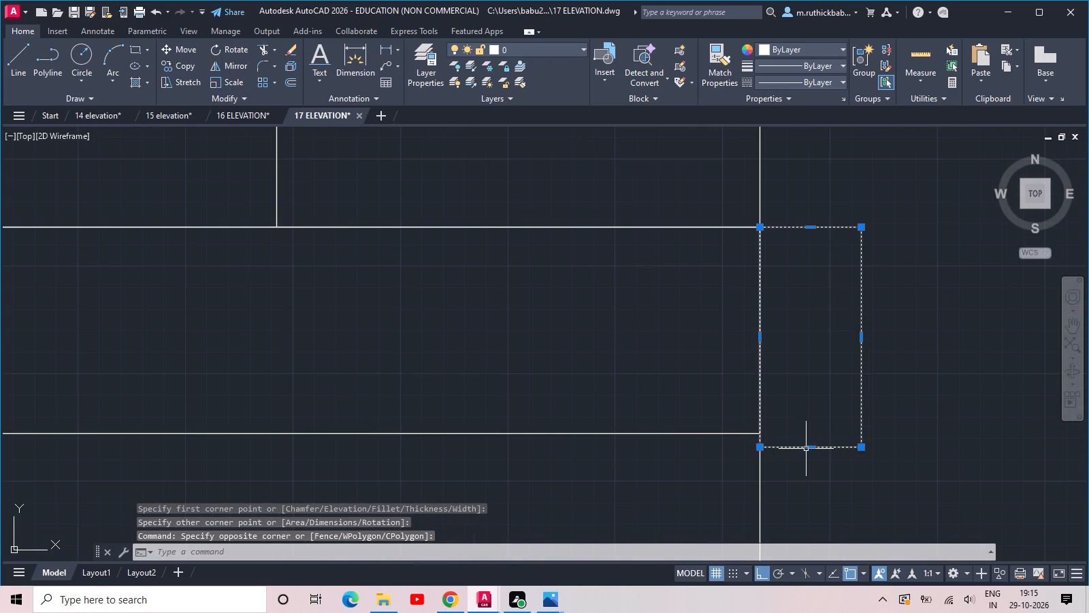
left_click(807, 449)
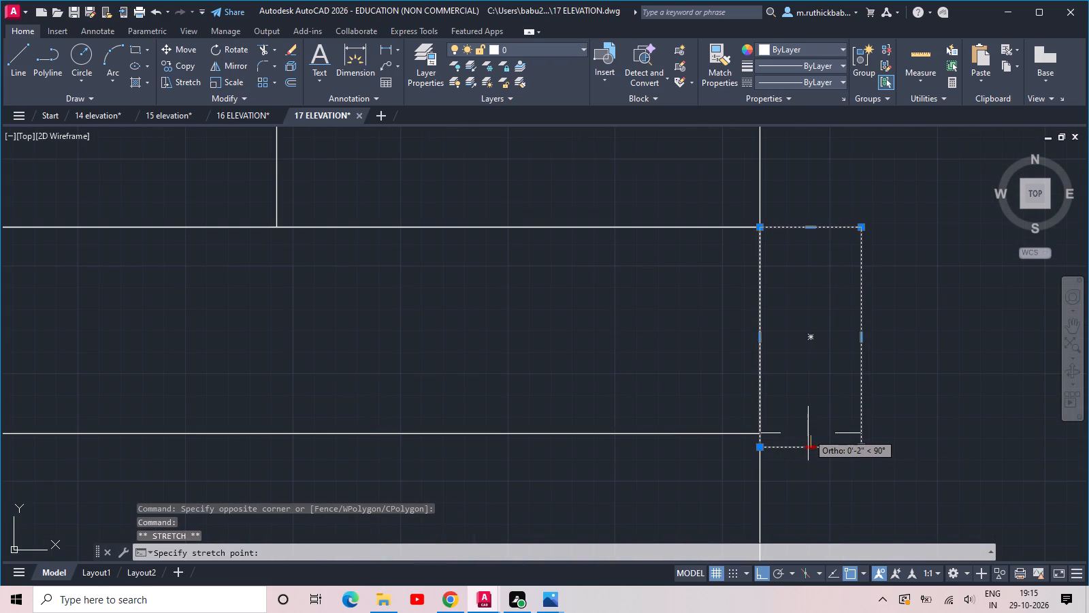
left_click(808, 434)
Draw a rectangle 12" wide and about 1'-2" high outside the outer wall, between the balcony's base line and the second-floor line.
key("space")
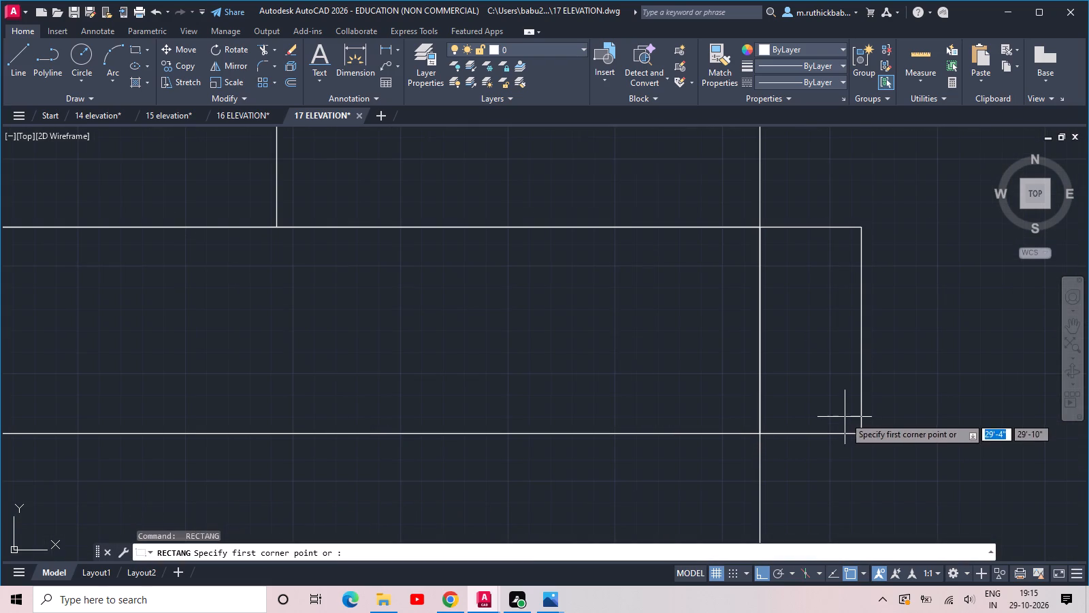
scroll(861, 394, "down", 4)
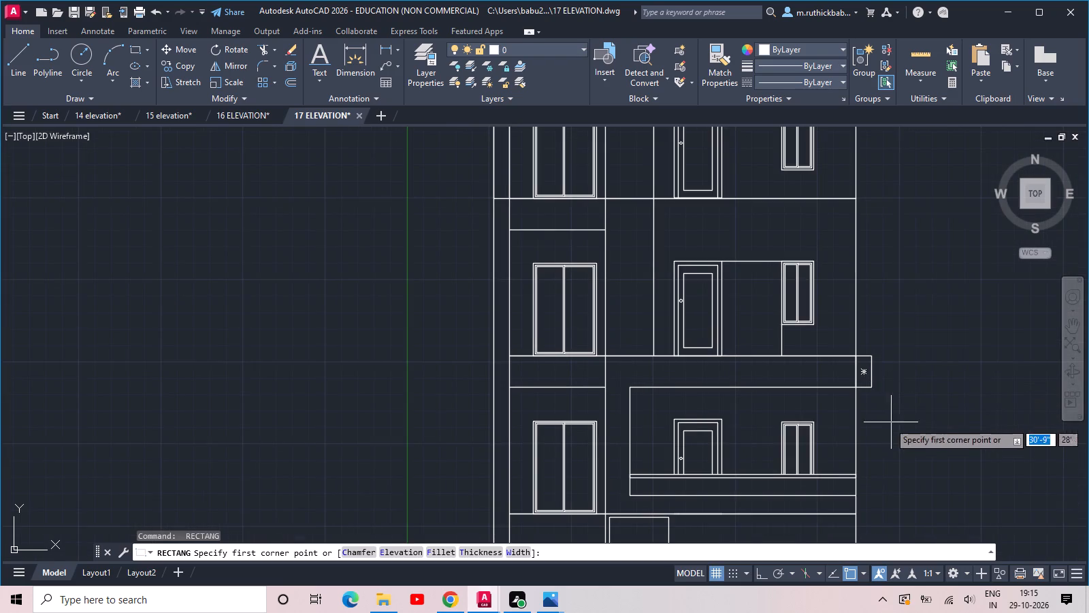
middle_click_drag(891, 427, 851, 396)
scroll(843, 458, "up", 2)
middle_click_drag(822, 458, 876, 378)
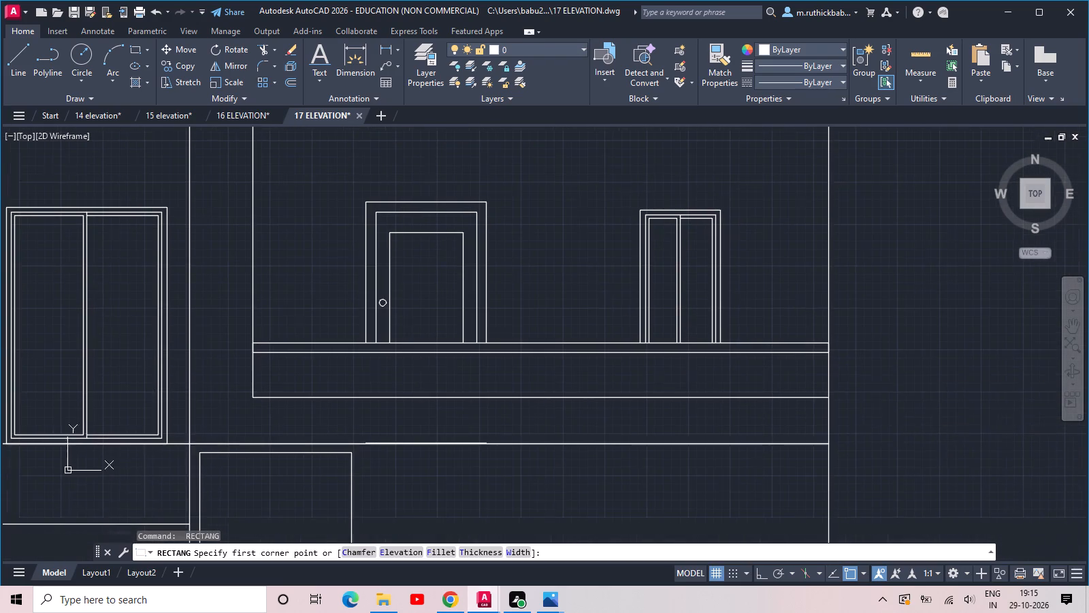
scroll(845, 415, "up", 2)
type("REC")
key("space")
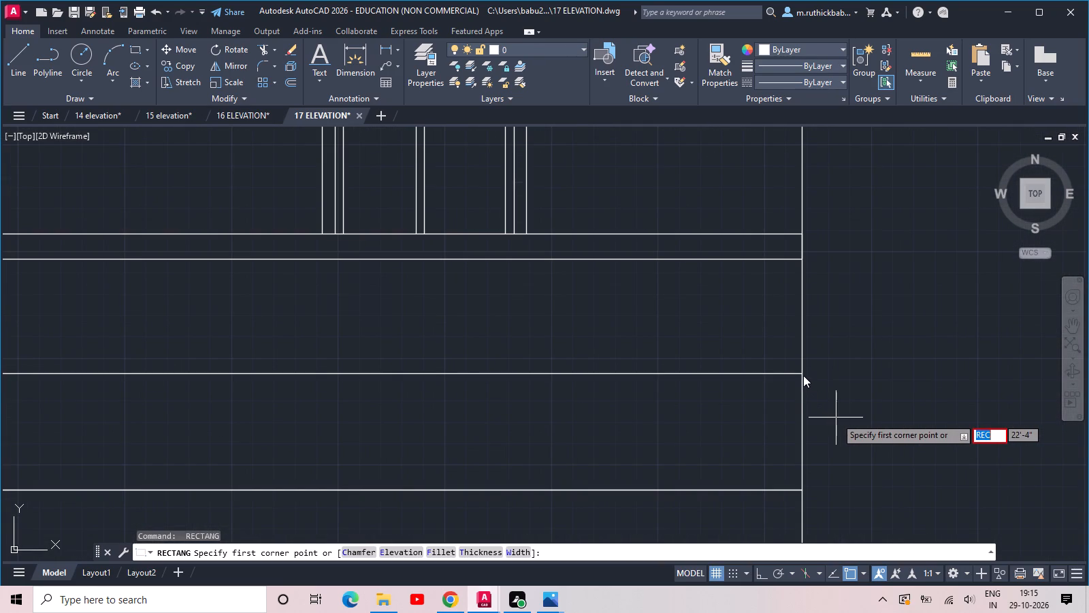
key("Escape")
key("Escape")
type("REC")
key("space")
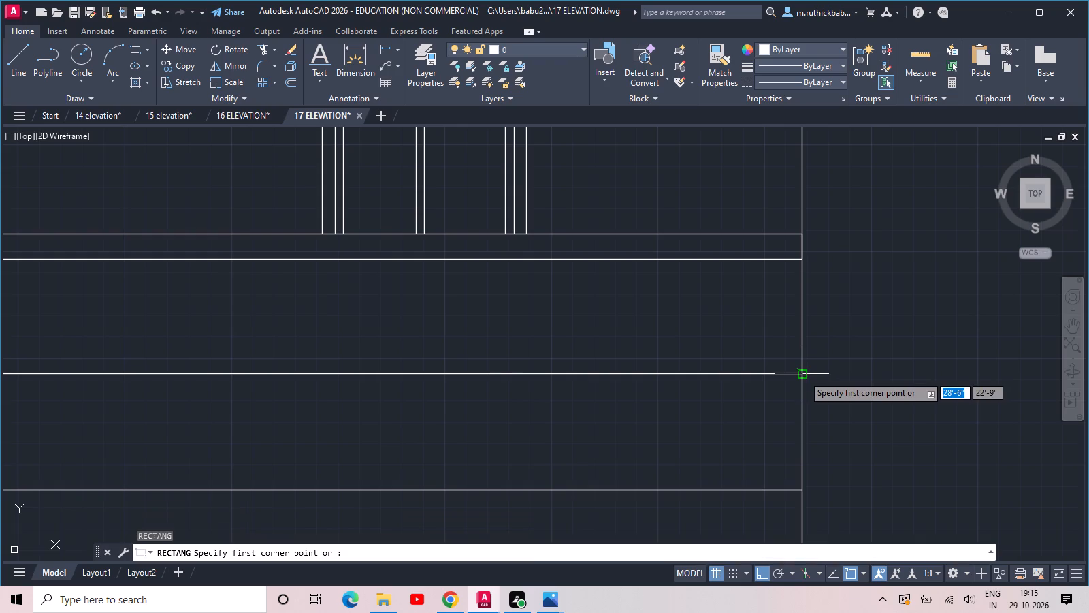
left_click(804, 375)
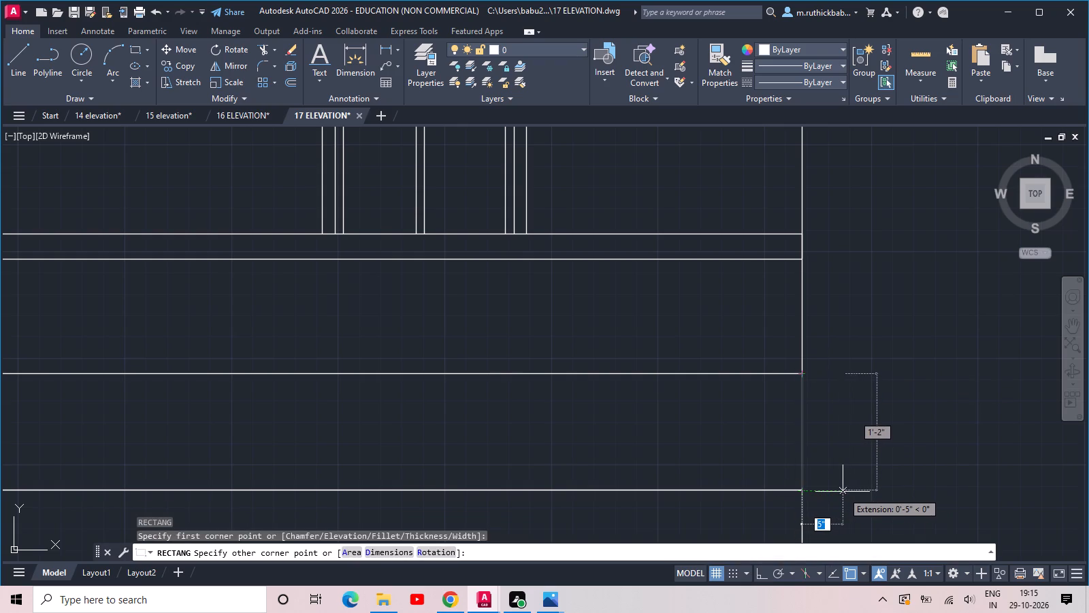
type("12")
key("space")
key("Escape")
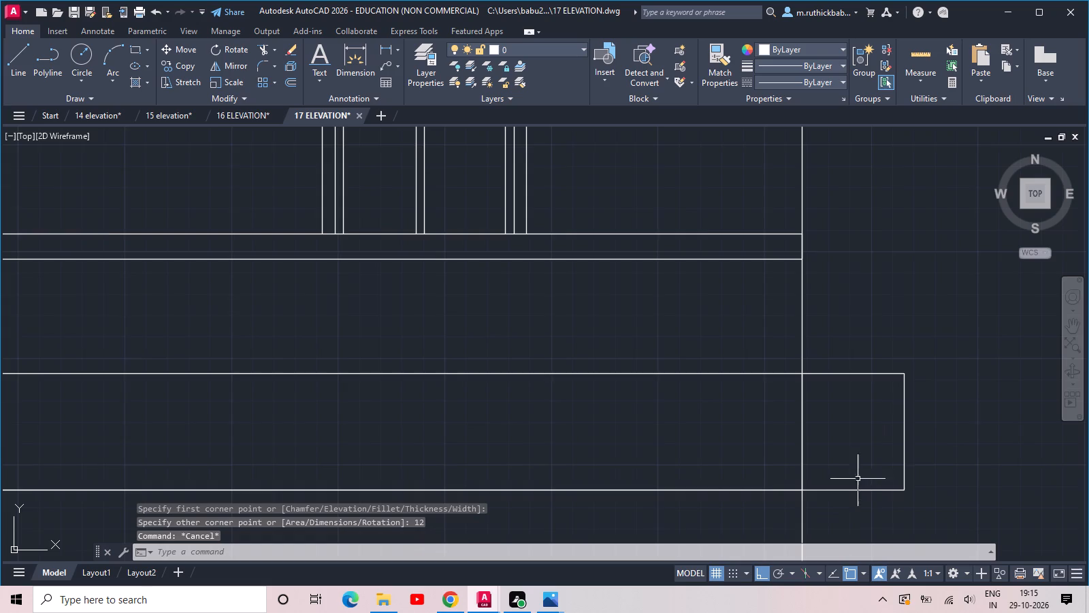
Trim the outer wall line where it crosses the projecting bands above and below the second-floor balcony.
scroll(860, 473, "down", 1)
type("TR")
key("space")
key("space")
left_click(852, 458)
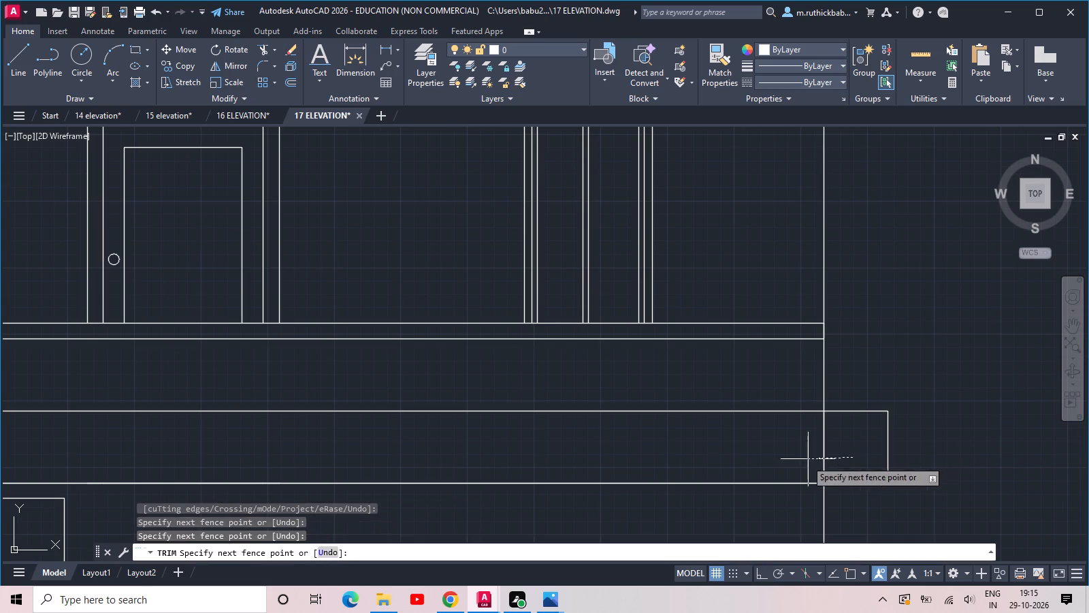
left_click(800, 462)
scroll(802, 455, "down", 3)
left_click(829, 239)
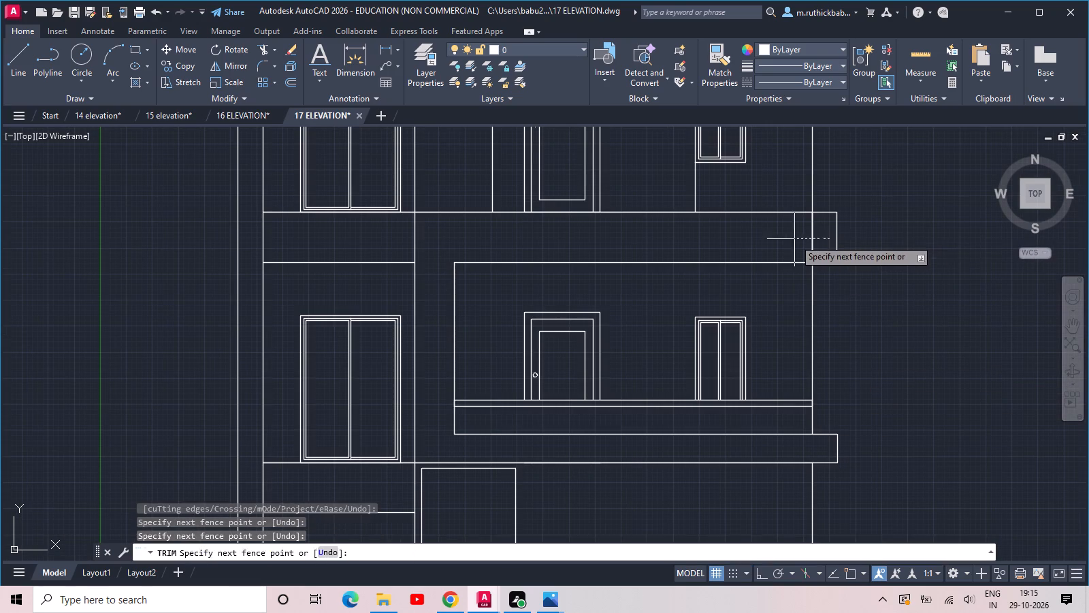
left_click(792, 239)
scroll(792, 239, "down", 1)
key("Escape")
Erase the vertical line running from the small third-floor window down to the floor line.
scroll(846, 279, "down", 2)
middle_click_drag(856, 296, 830, 331)
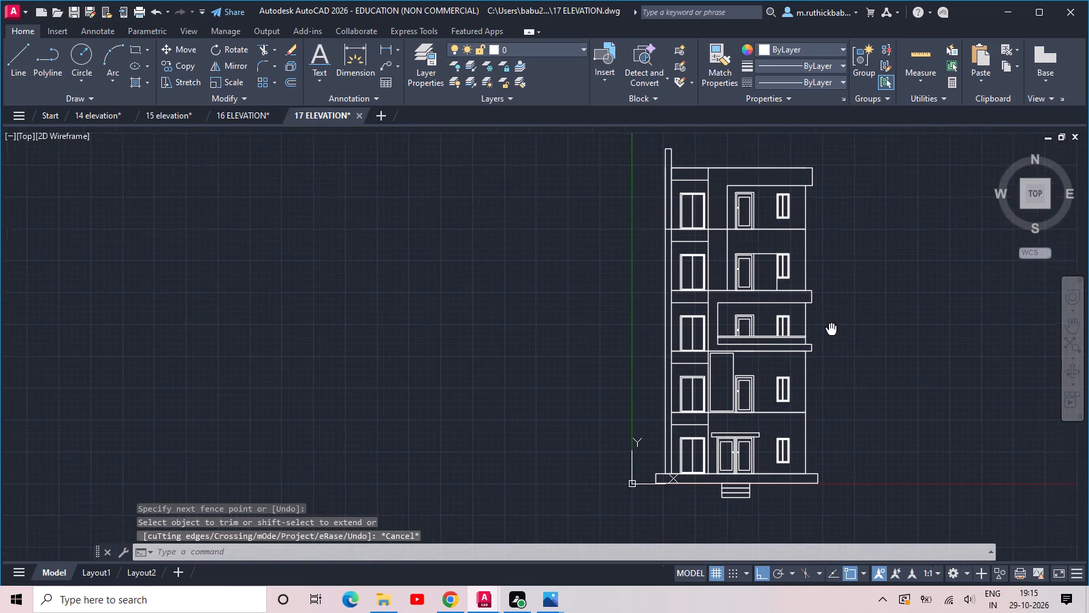
middle_click_drag(830, 331, 824, 338)
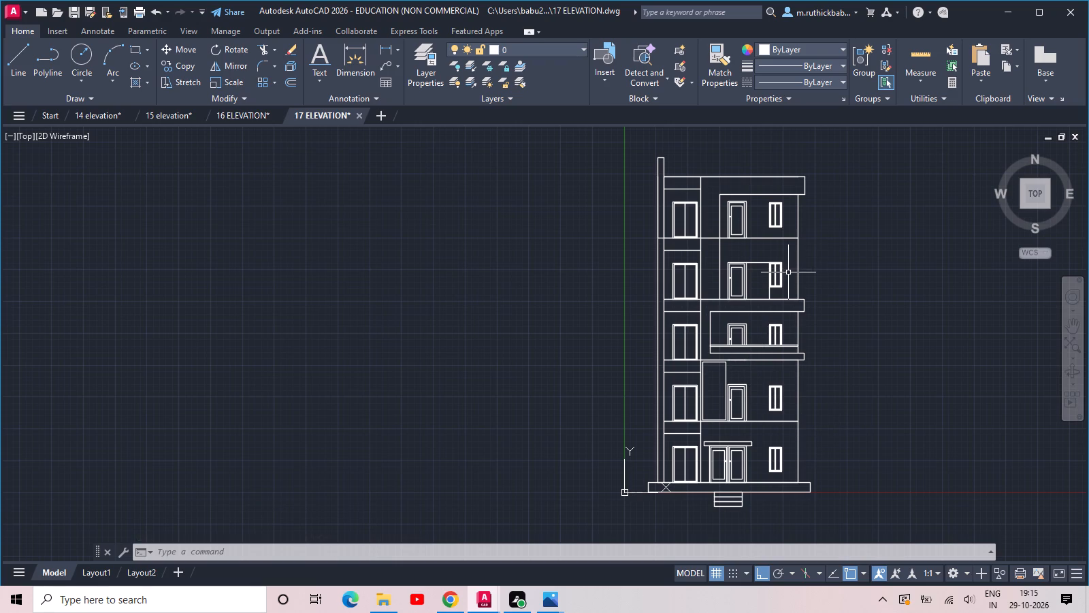
scroll(781, 287, "up", 4)
left_click(794, 293)
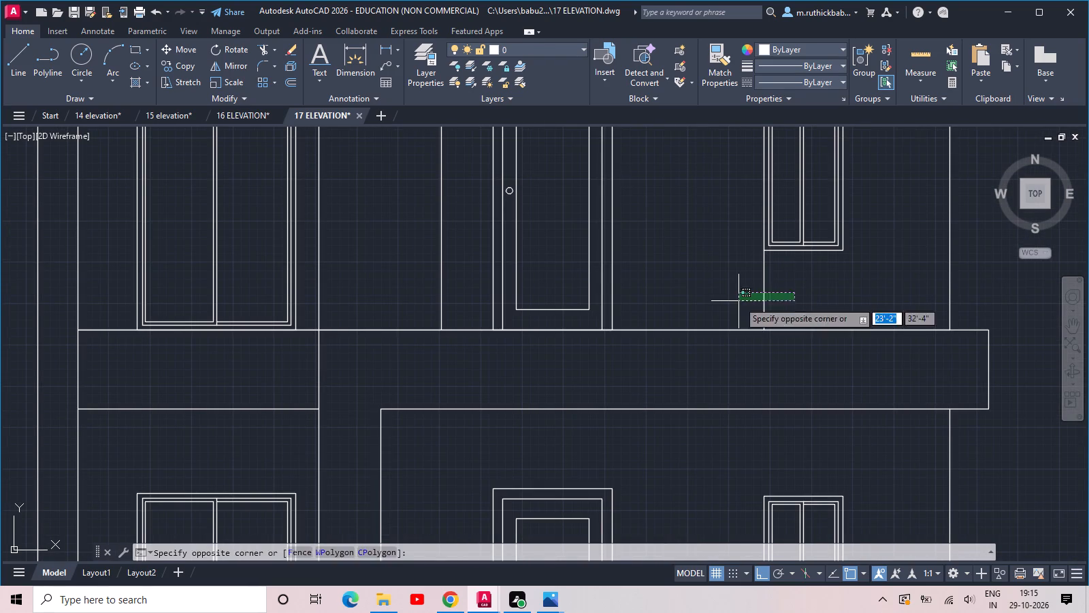
left_click(738, 301)
key("Delete")
Draw a vertical line from the small third-floor window's bottom corner nearest the outer wall down to the floor line.
type("L")
key("space")
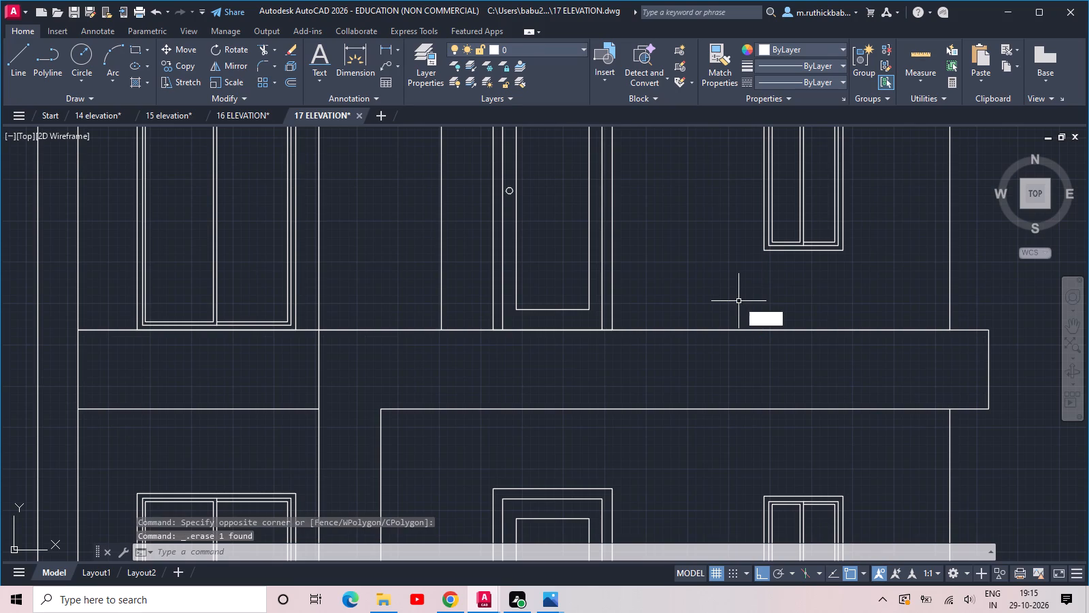
left_click(847, 252)
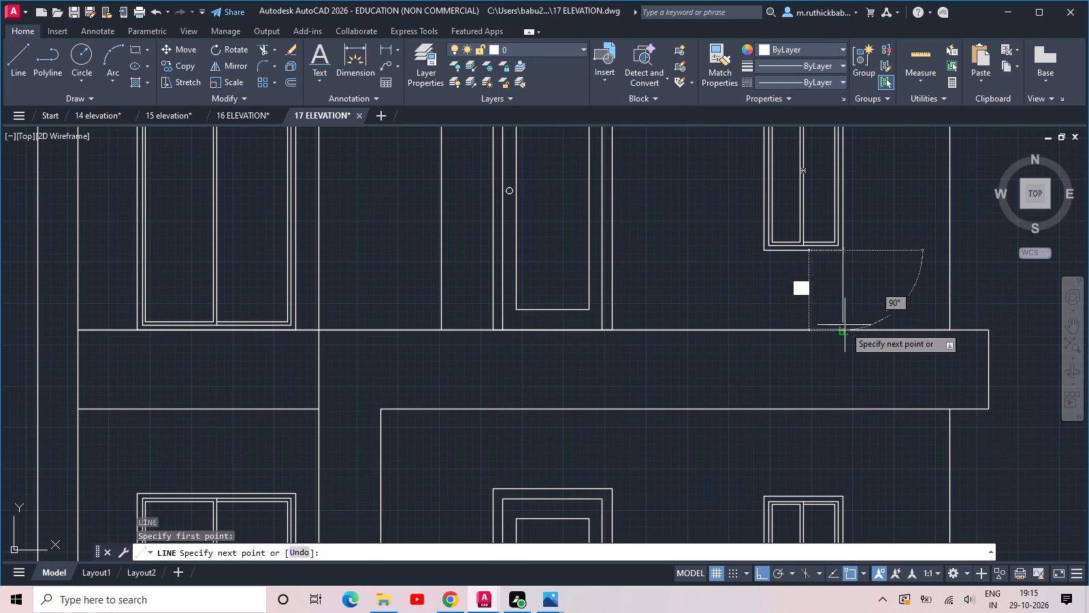
left_click(844, 329)
key("space")
key("space")
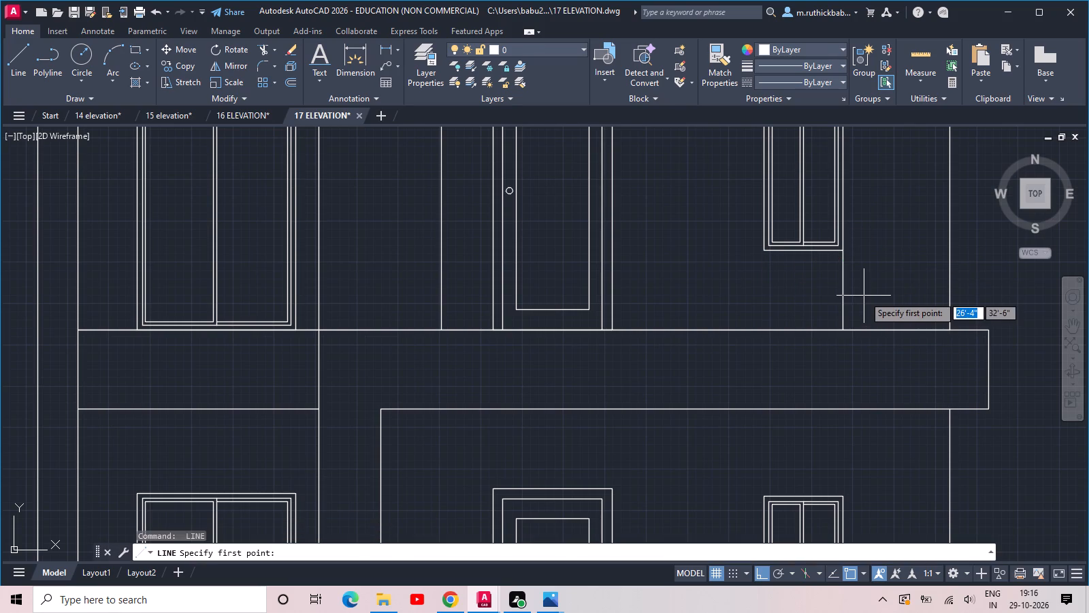
key("Escape")
Trim the third-floor line on both sides of the large window, within the bay beside the side strip.
scroll(869, 285, "down", 2)
middle_click_drag(868, 283, 825, 371)
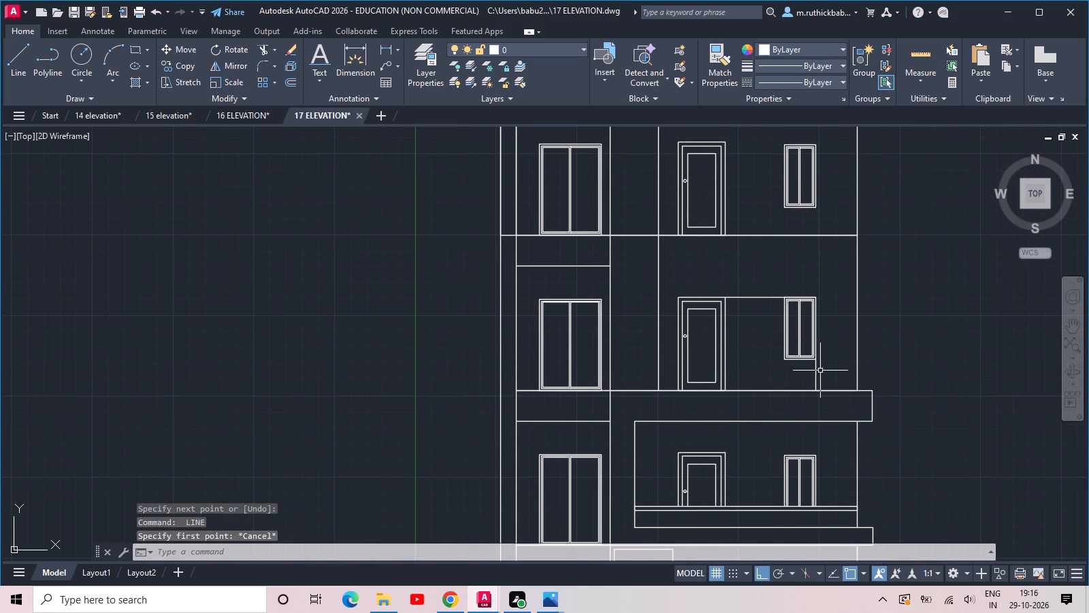
scroll(813, 356, "down", 2)
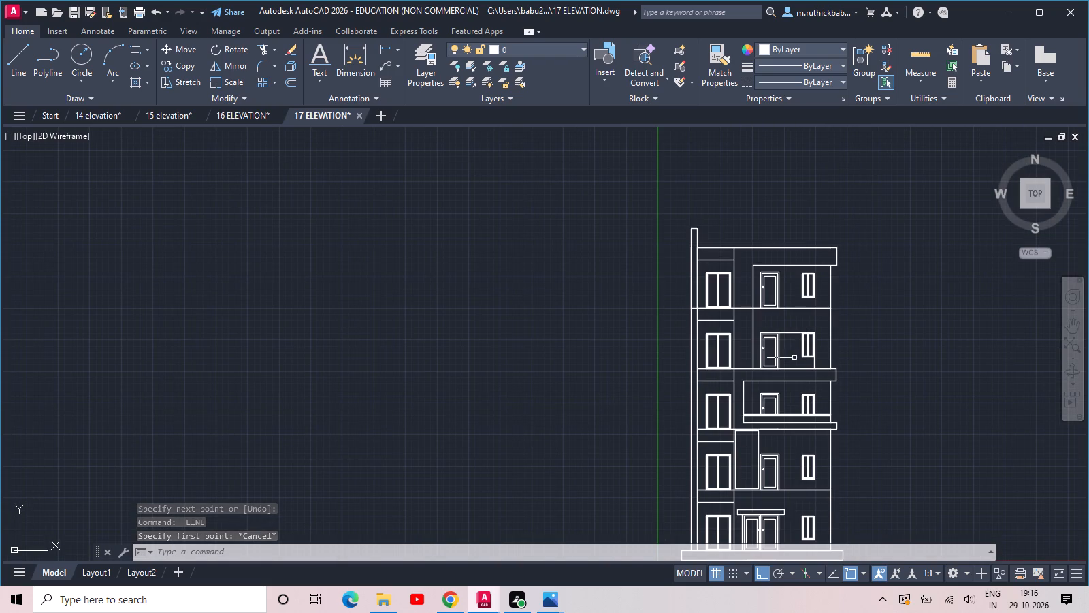
middle_click_drag(605, 227, 662, 260)
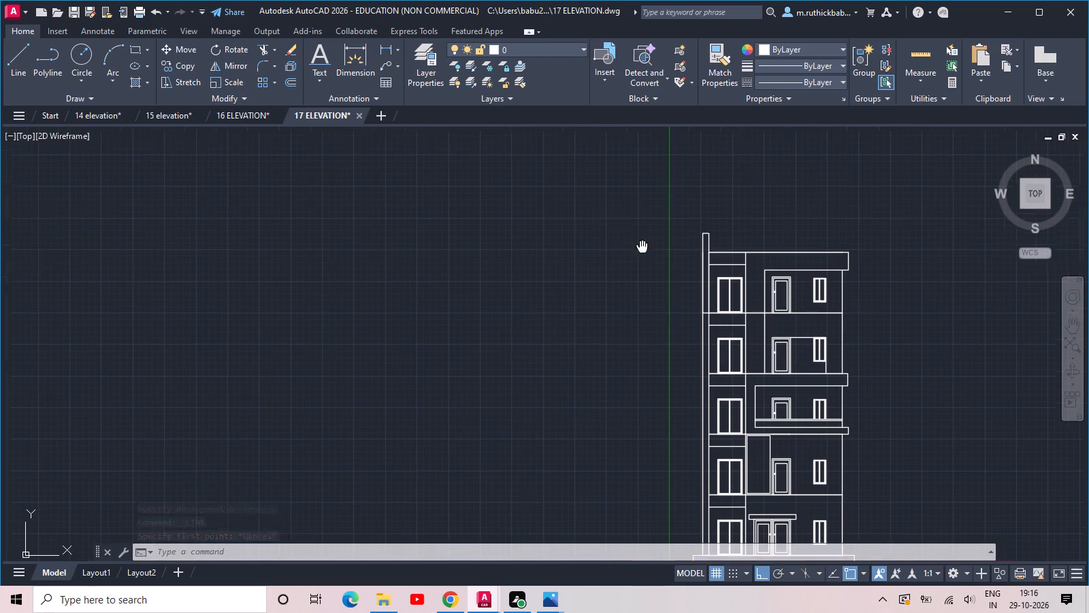
middle_click_drag(662, 260, 778, 329)
scroll(876, 367, "up", 2)
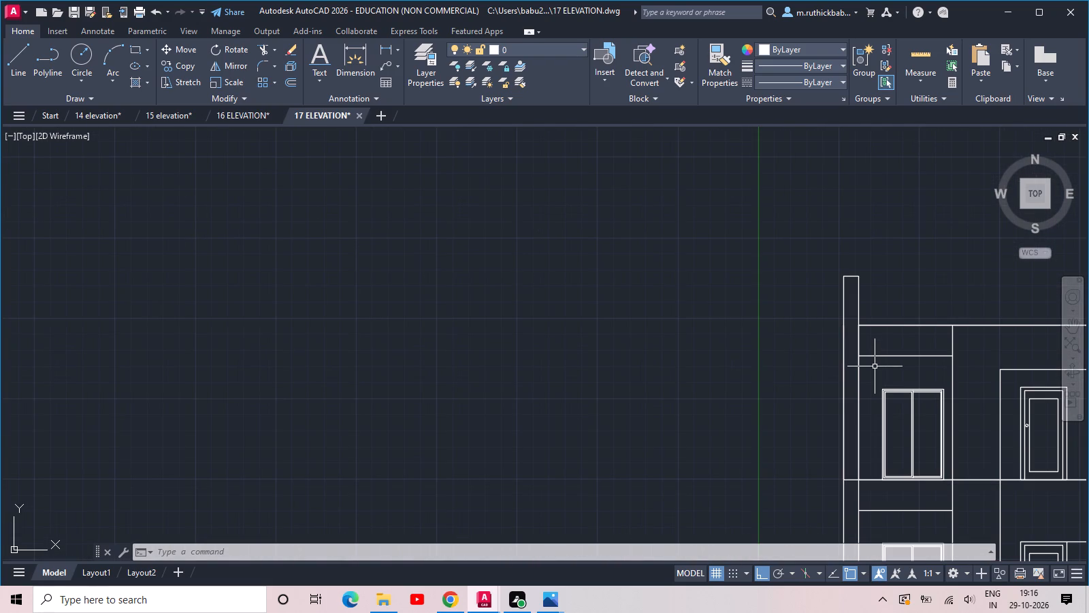
scroll(871, 355, "up", 1)
scroll(871, 340, "down", 2)
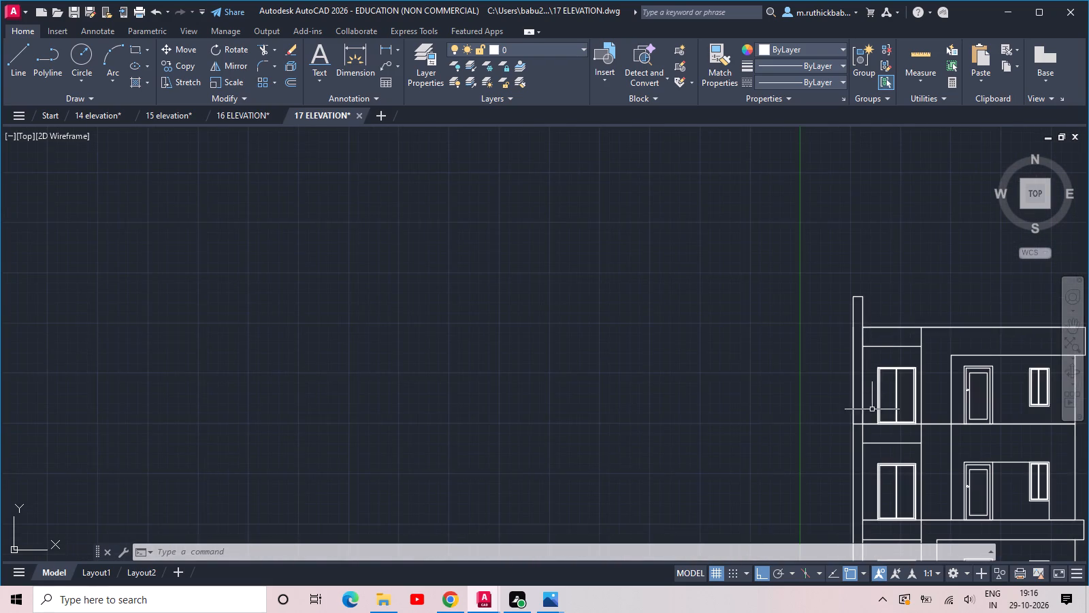
middle_click_drag(872, 409, 788, 289)
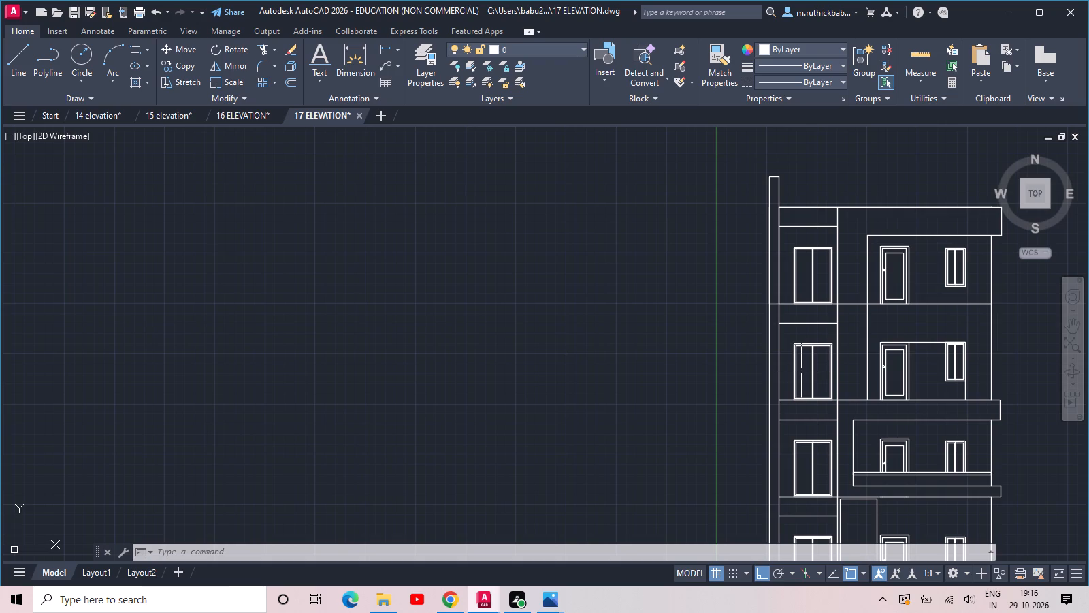
scroll(816, 321, "up", 1)
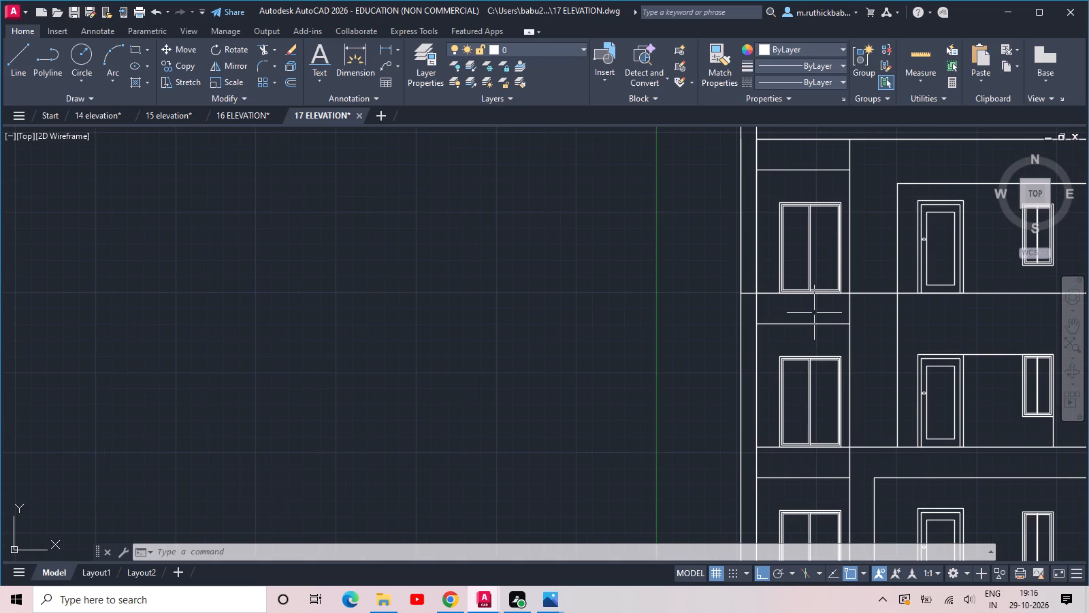
scroll(780, 441, "up", 3)
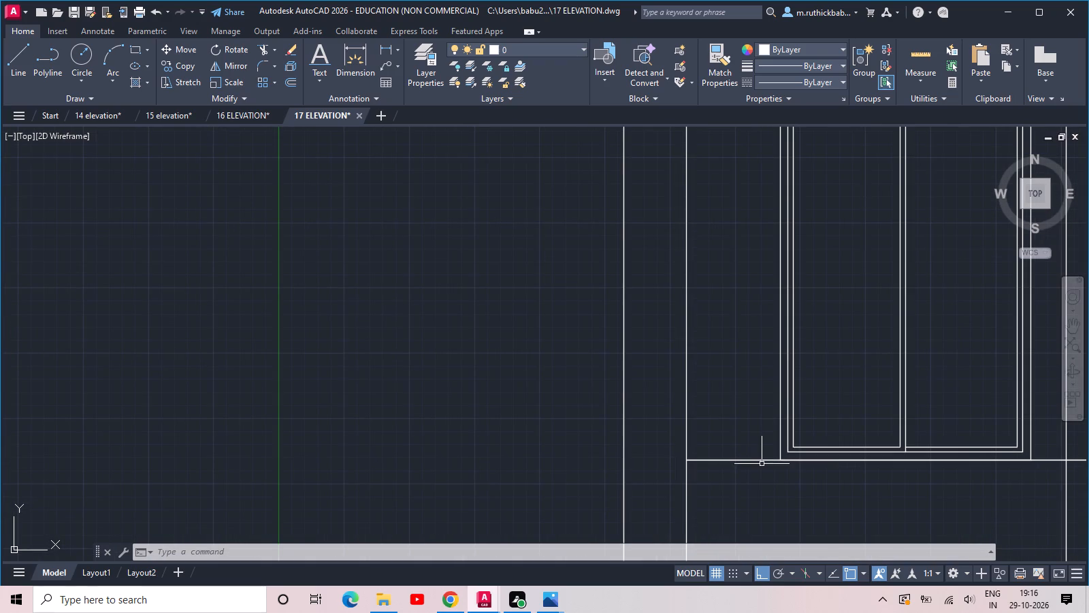
type("TR")
key("space")
key("space")
left_click_drag(759, 476, 758, 459)
left_click(742, 401)
scroll(742, 401, "down", 2)
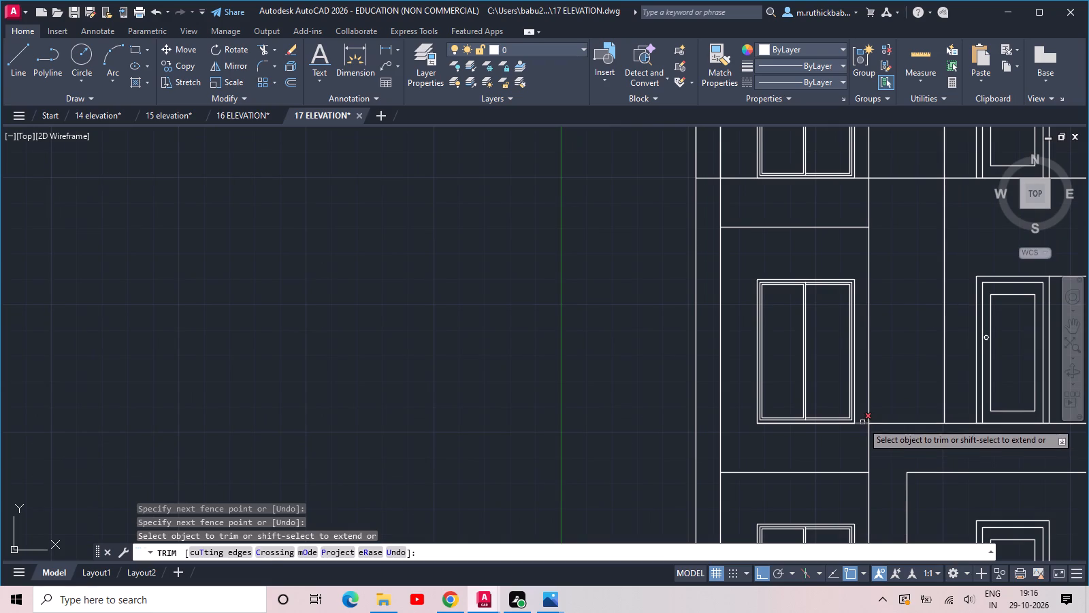
left_click(863, 422)
Trim the fourth-floor line on both sides of the large window, within the bay beside the side strip.
middle_click_drag(856, 391, 858, 416)
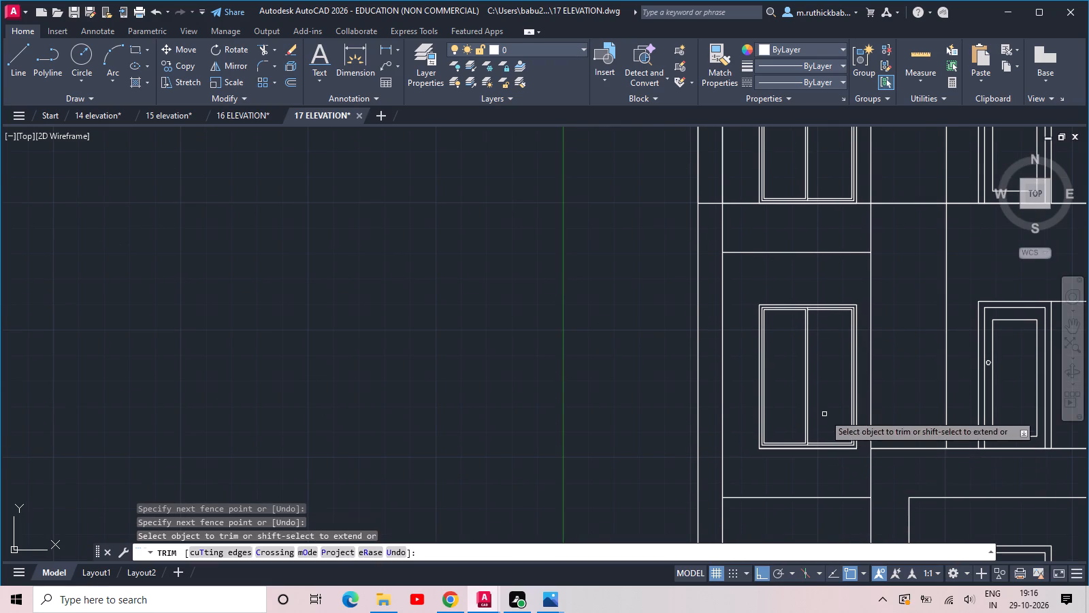
middle_click_drag(821, 399, 805, 514)
left_click_drag(732, 305, 732, 312)
left_click(743, 341)
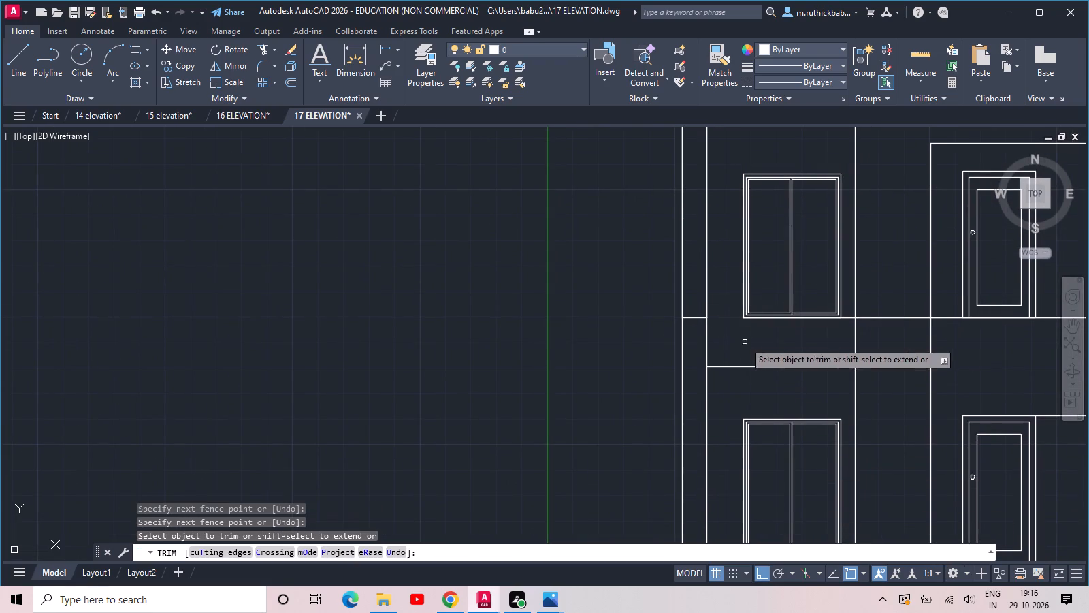
left_click(849, 308)
left_click(843, 332)
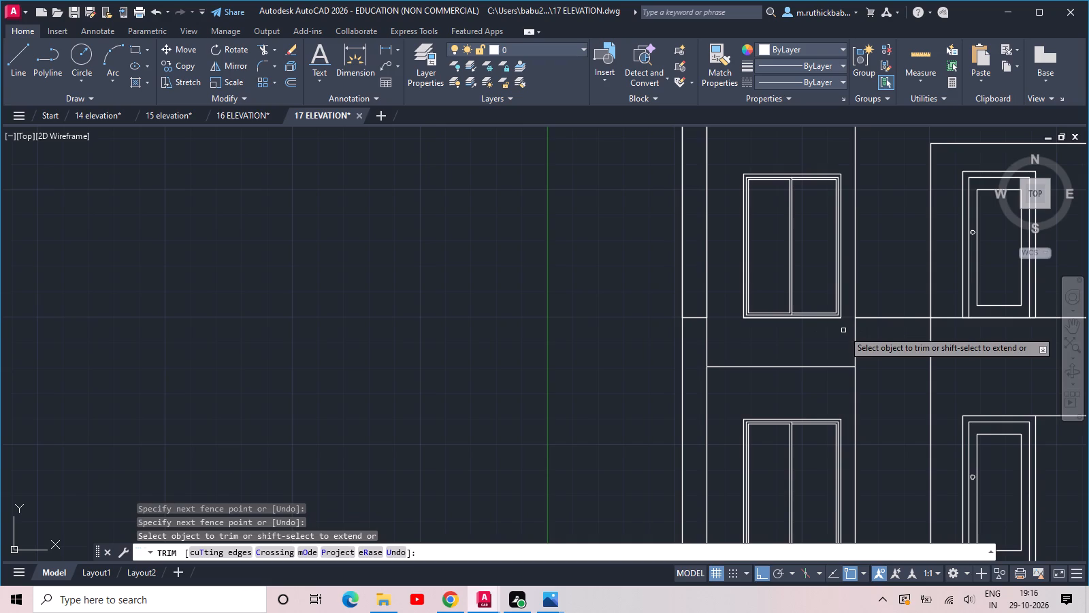
left_click(836, 313)
key("Escape")
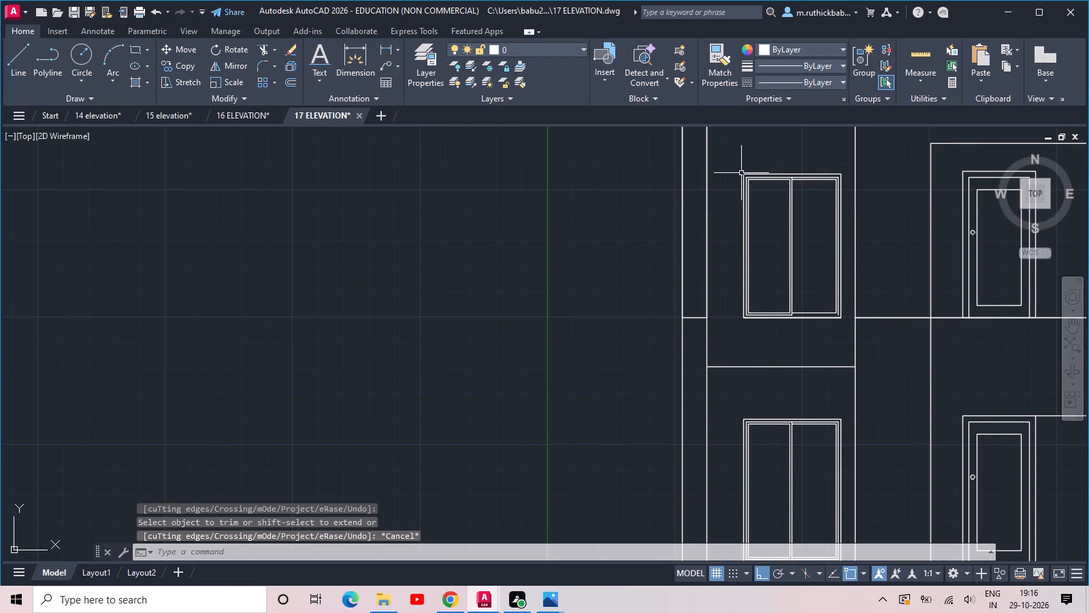
Erase the large third-floor and fourth-floor windows in the bay beside the side strip.
left_click(728, 160)
left_click(848, 328)
middle_click_drag(842, 334, 833, 311)
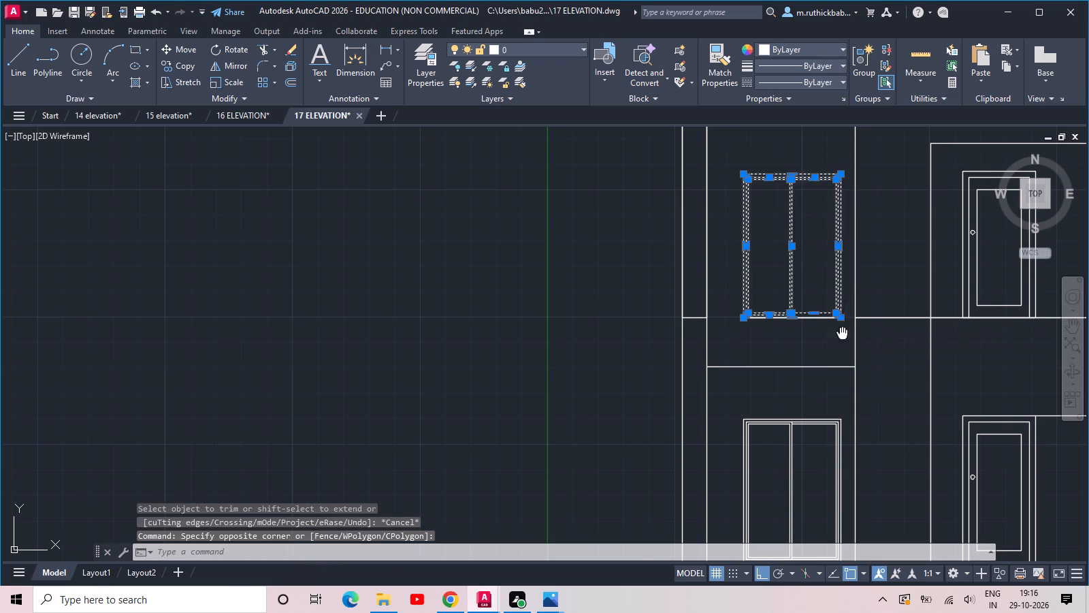
middle_click_drag(833, 311, 767, 140)
left_click(764, 383)
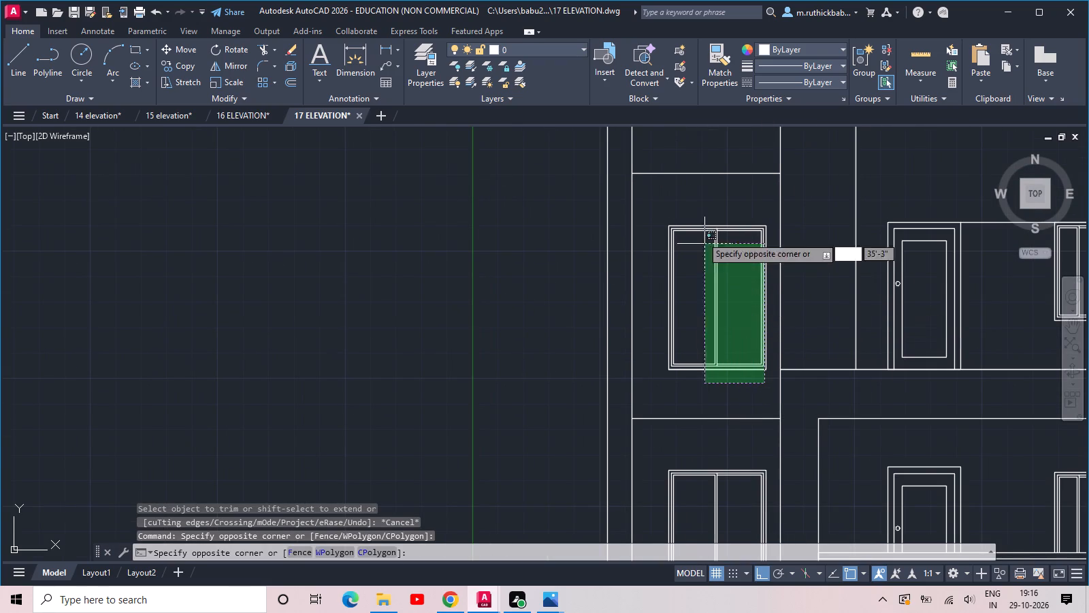
left_click(658, 198)
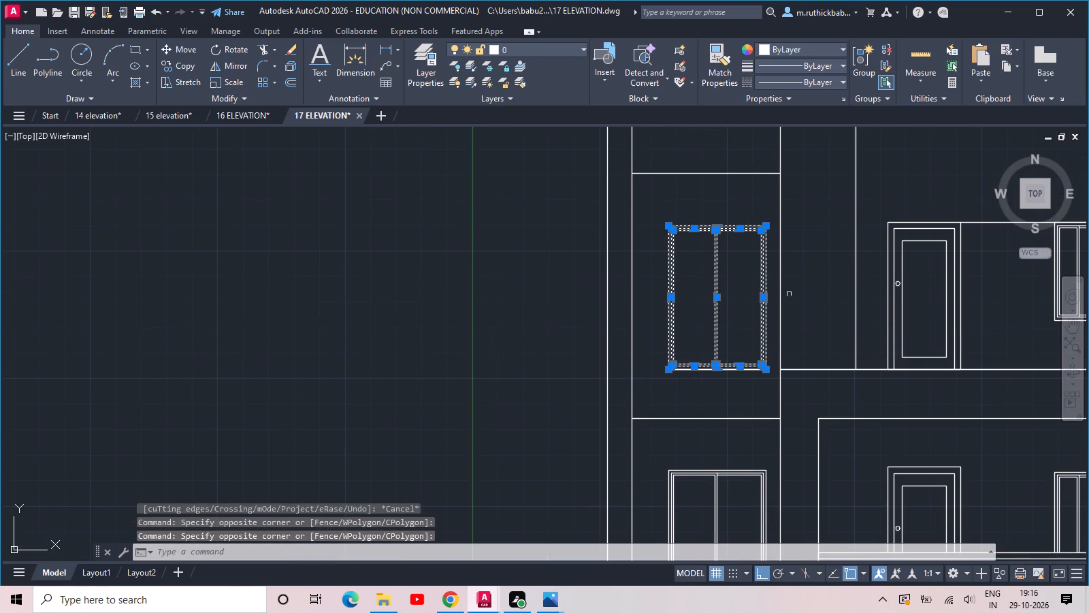
left_click(781, 294)
key("Escape")
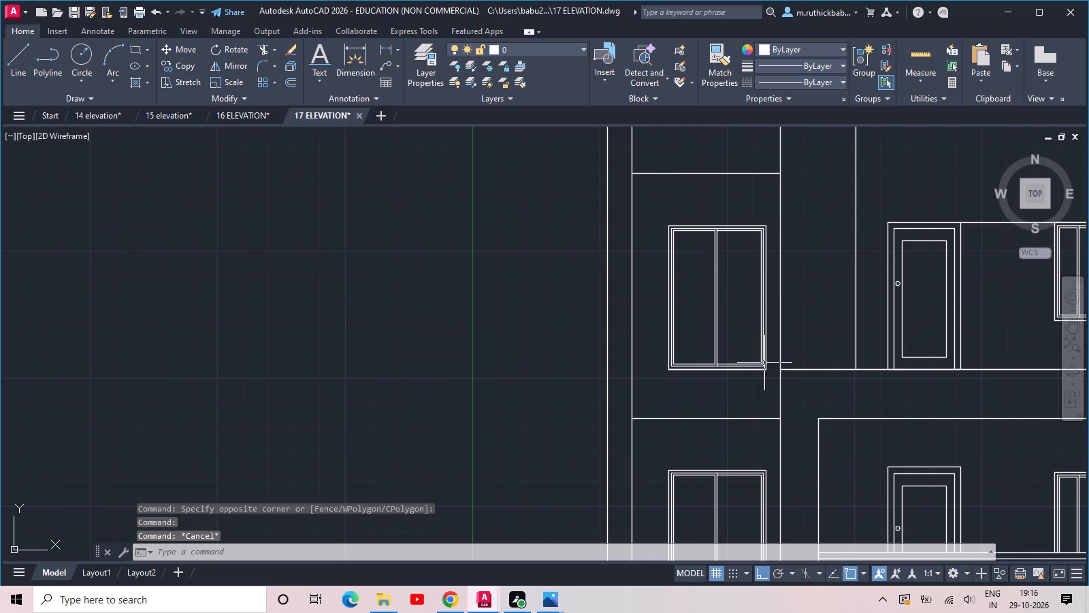
left_click(772, 375)
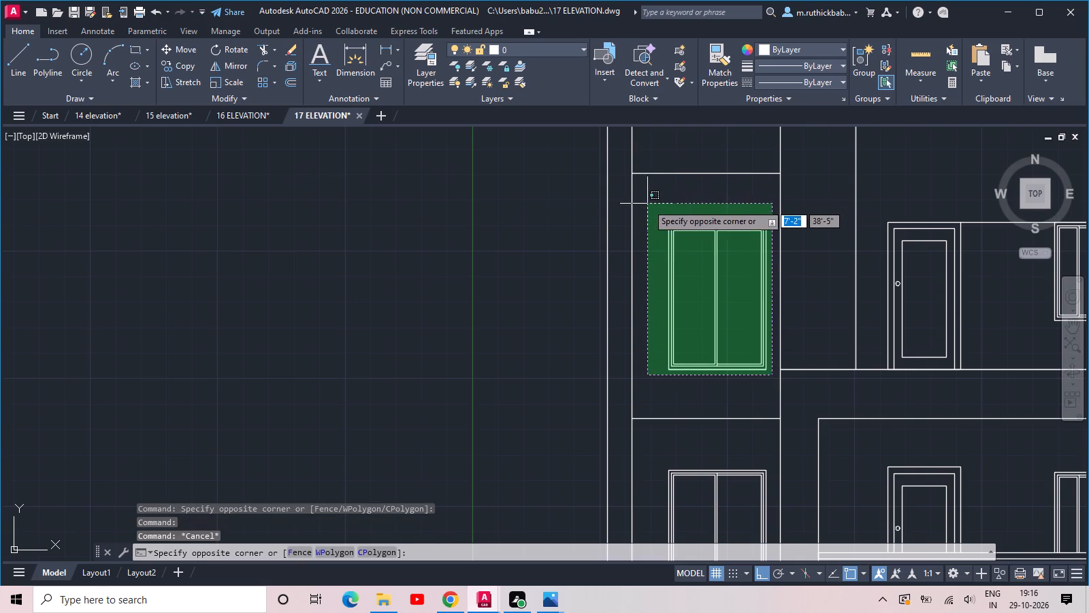
left_click(647, 204)
middle_click_drag(664, 197, 703, 497)
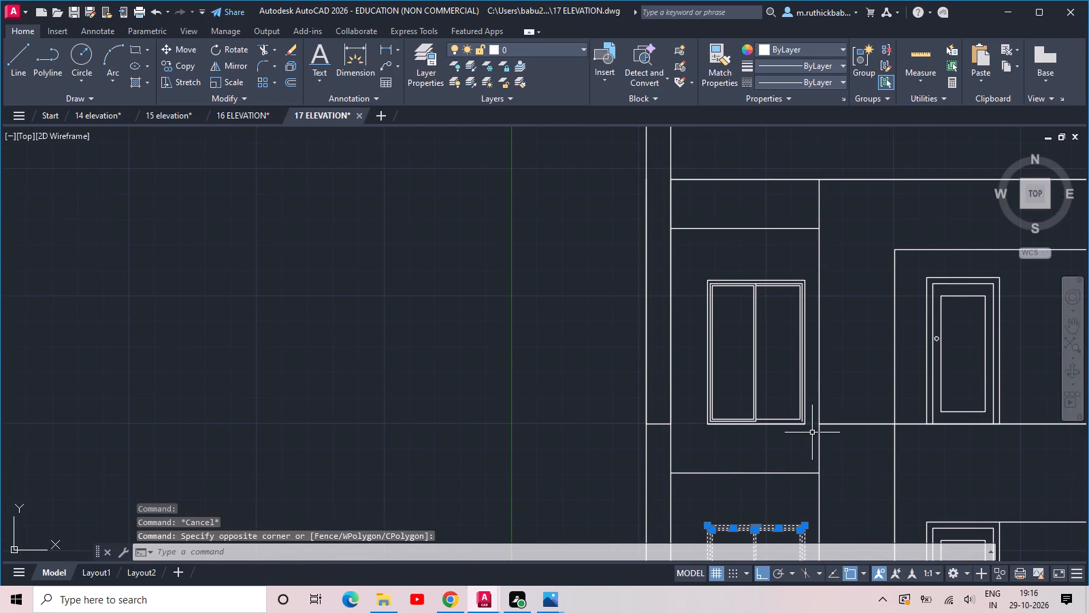
left_click(812, 431)
left_click(692, 265)
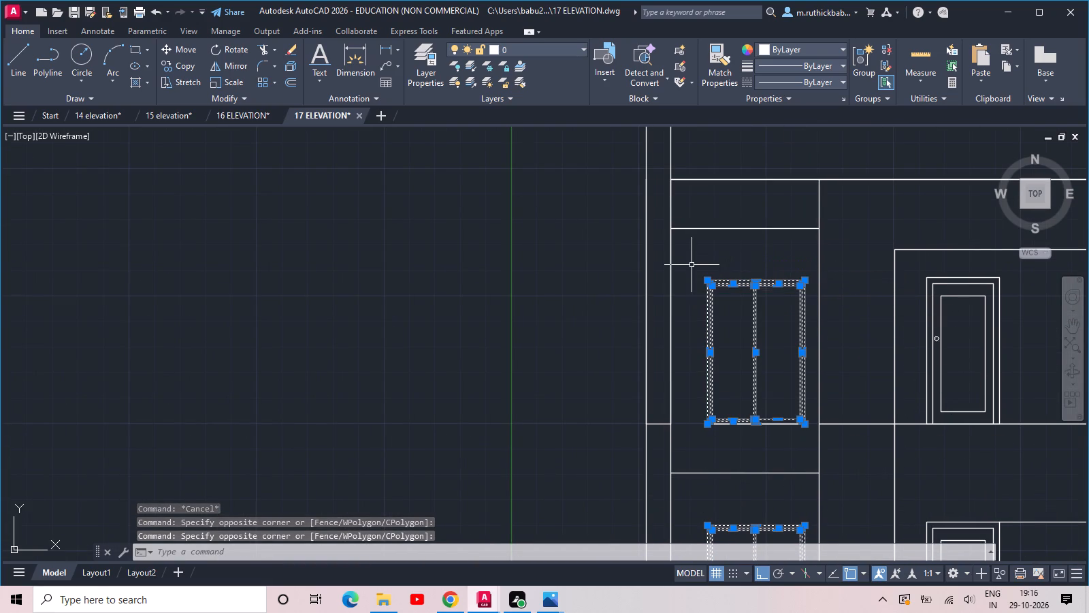
key("Delete")
Erase the large second-floor window in the same bay, including both pieces of its lower inner frame line.
scroll(693, 260, "down", 3)
scroll(728, 461, "up", 2)
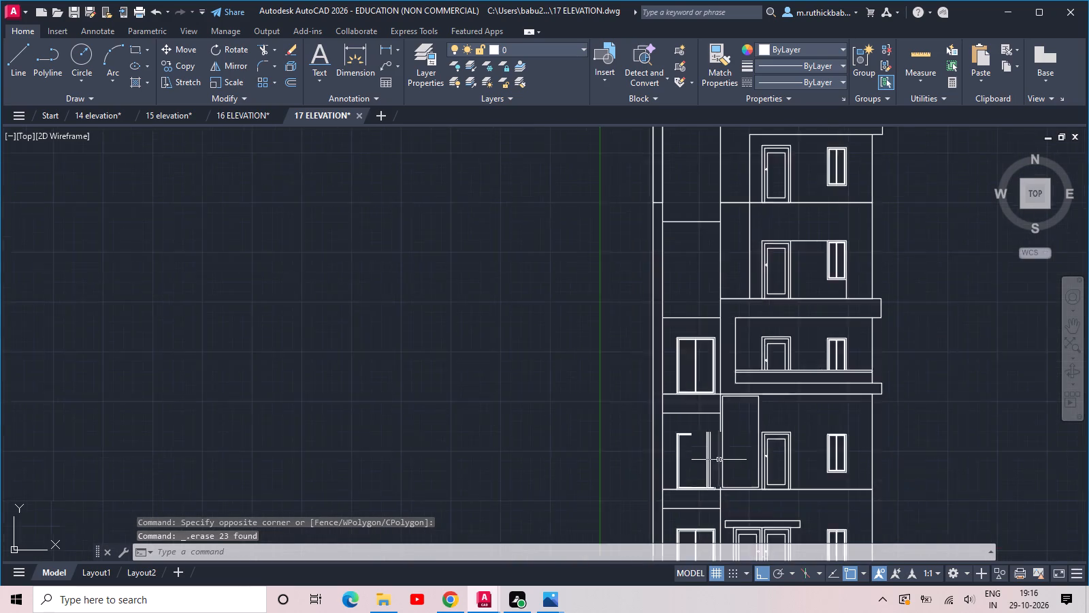
scroll(715, 339, "up", 2)
left_click(714, 348)
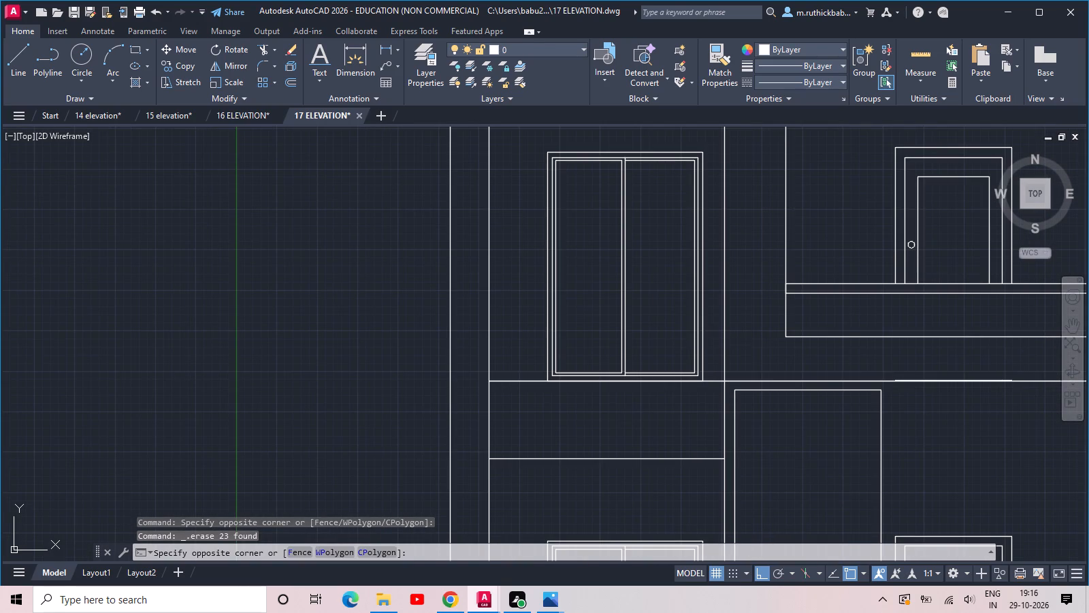
left_click(529, 155)
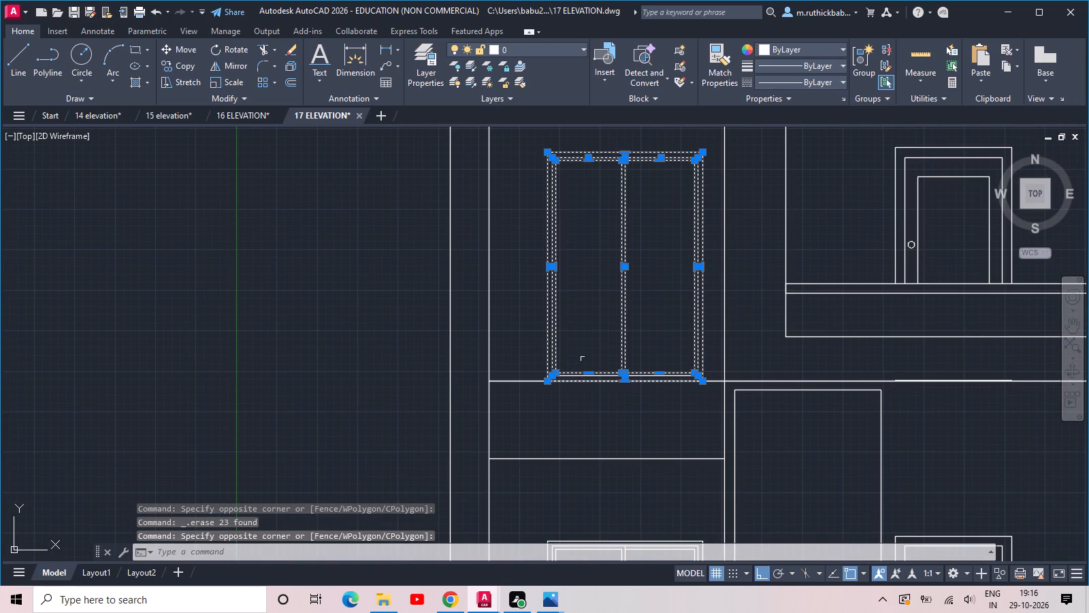
scroll(634, 371, "up", 2)
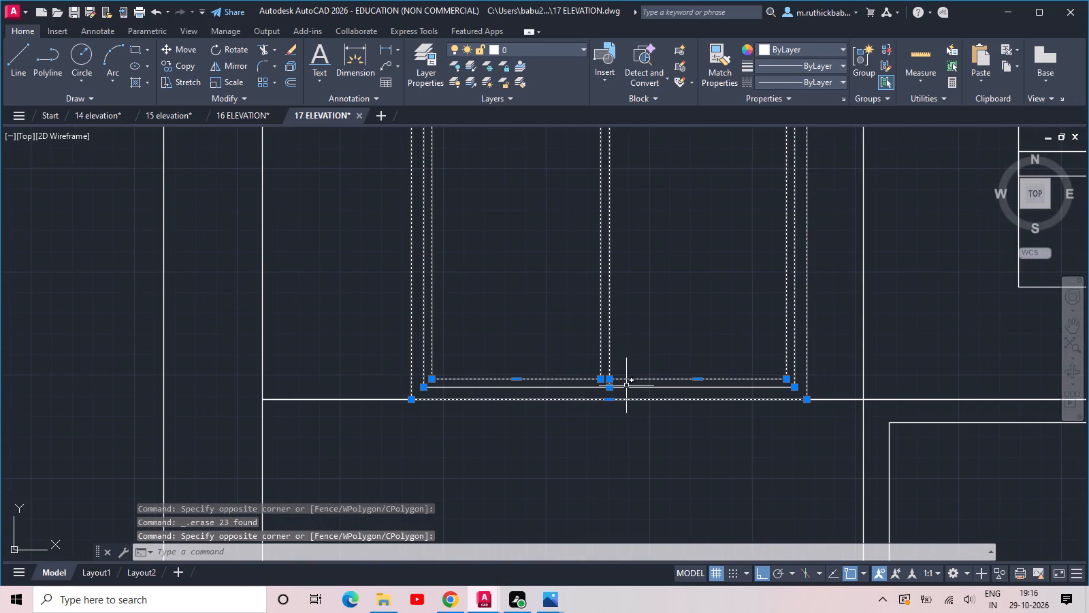
left_click(634, 393)
left_click(616, 358)
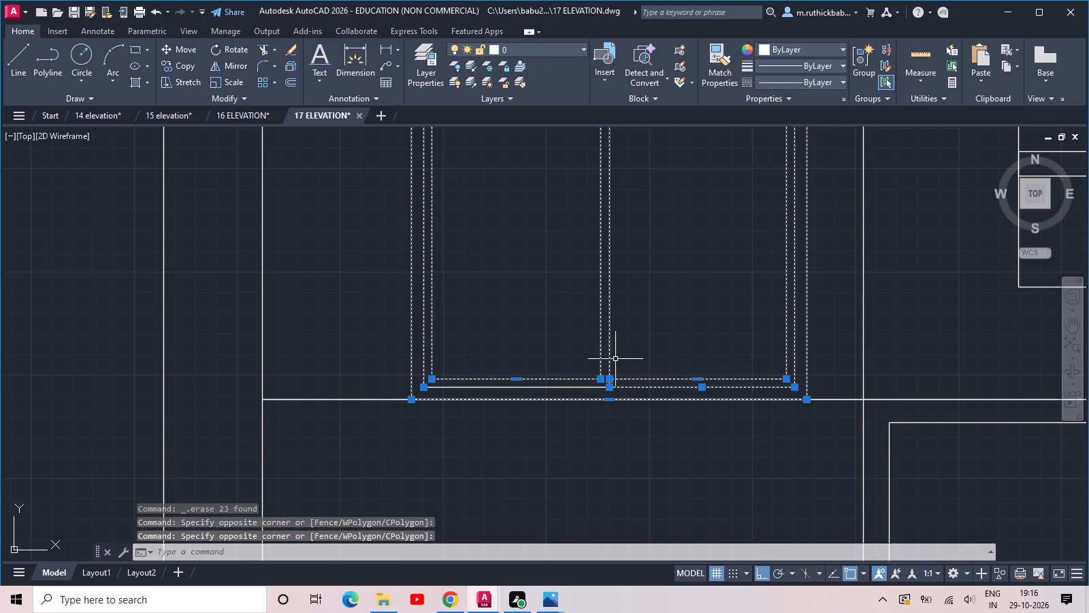
key("Delete")
left_click(594, 388)
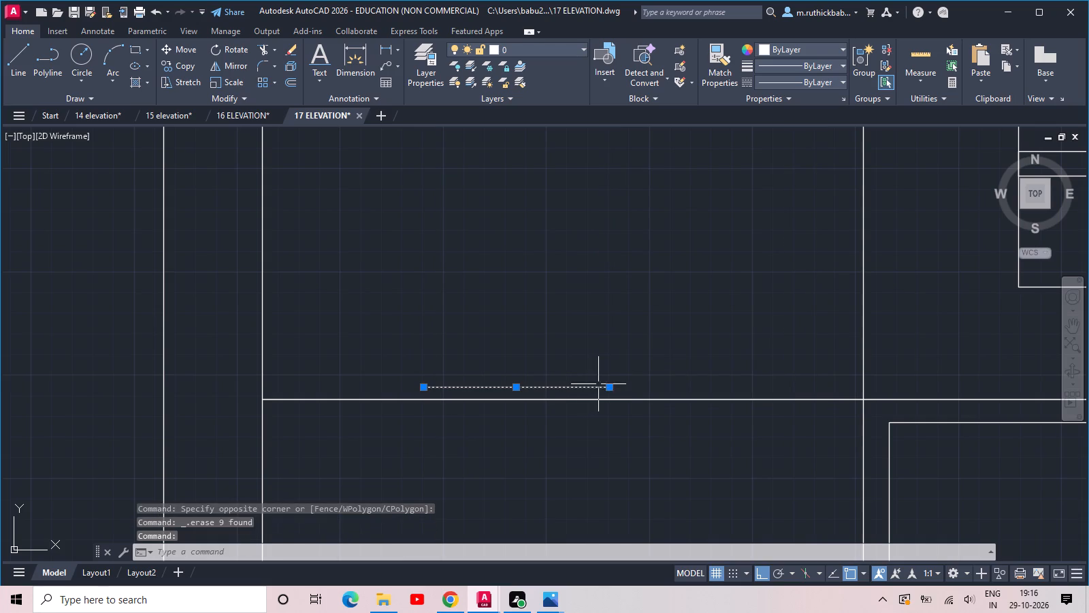
key("Delete")
Trim the second-floor line and the horizontal line just below it out of the bay beside the side strip.
key("t")
type("R")
key("space")
key("space")
left_click(608, 368)
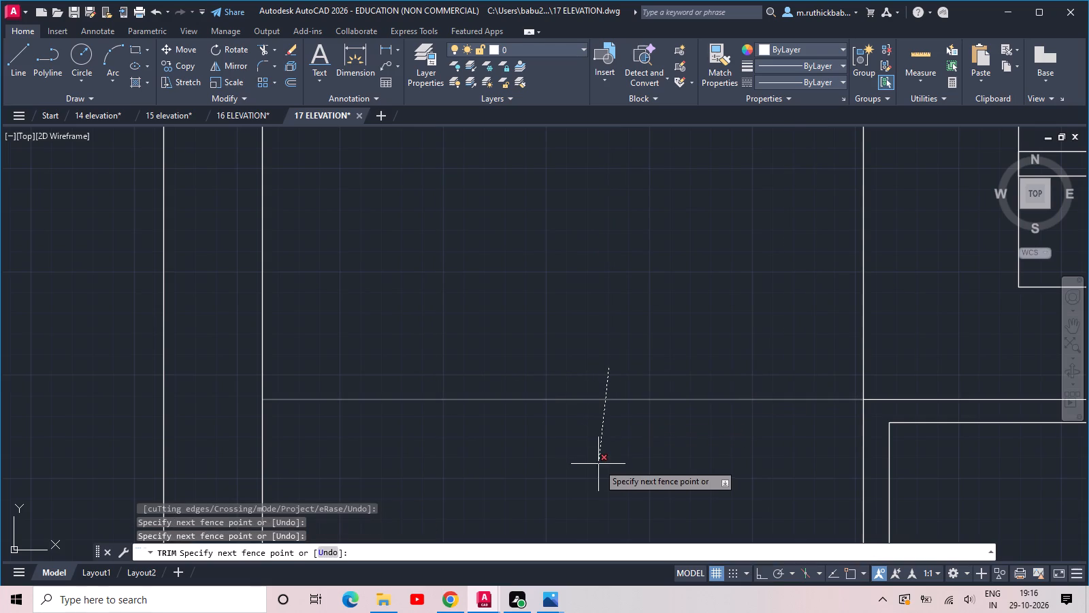
left_click(602, 452)
scroll(623, 424, "down", 3)
middle_click_drag(649, 439, 647, 319)
left_click(622, 309)
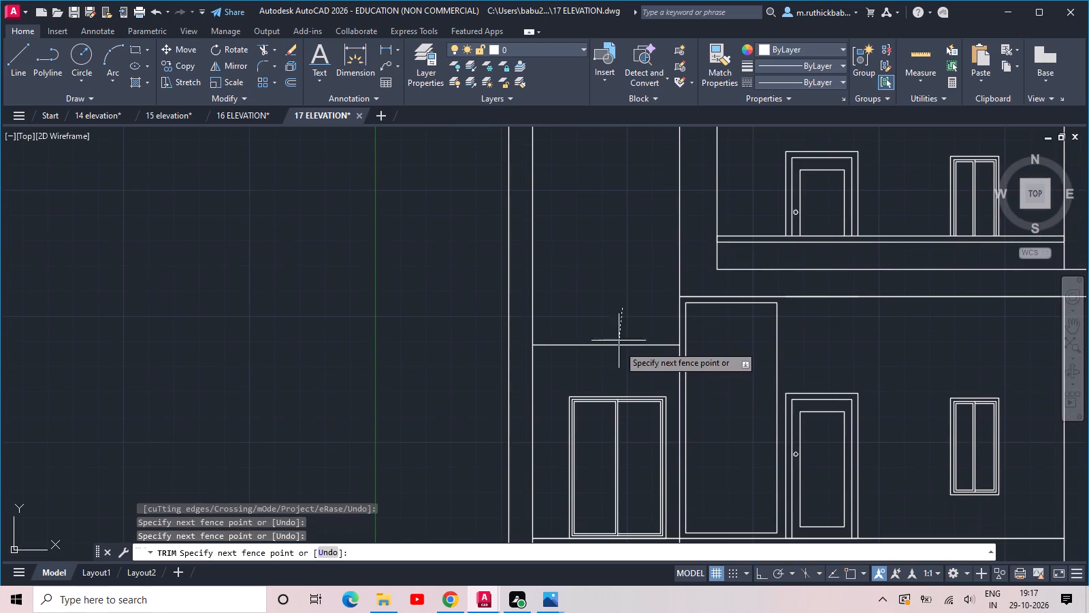
left_click(619, 368)
Trim away the large first-floor window and the first-floor line across the bay beside the side strip.
scroll(623, 341, "down", 2)
middle_click_drag(625, 317, 626, 348)
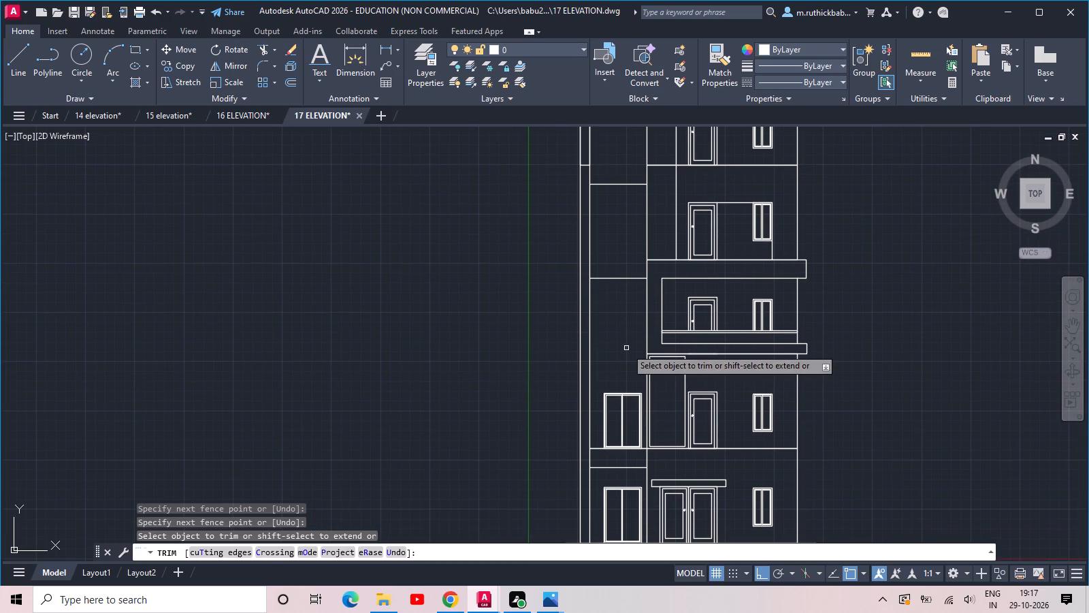
left_click(626, 348)
left_click(624, 455)
left_click(600, 458)
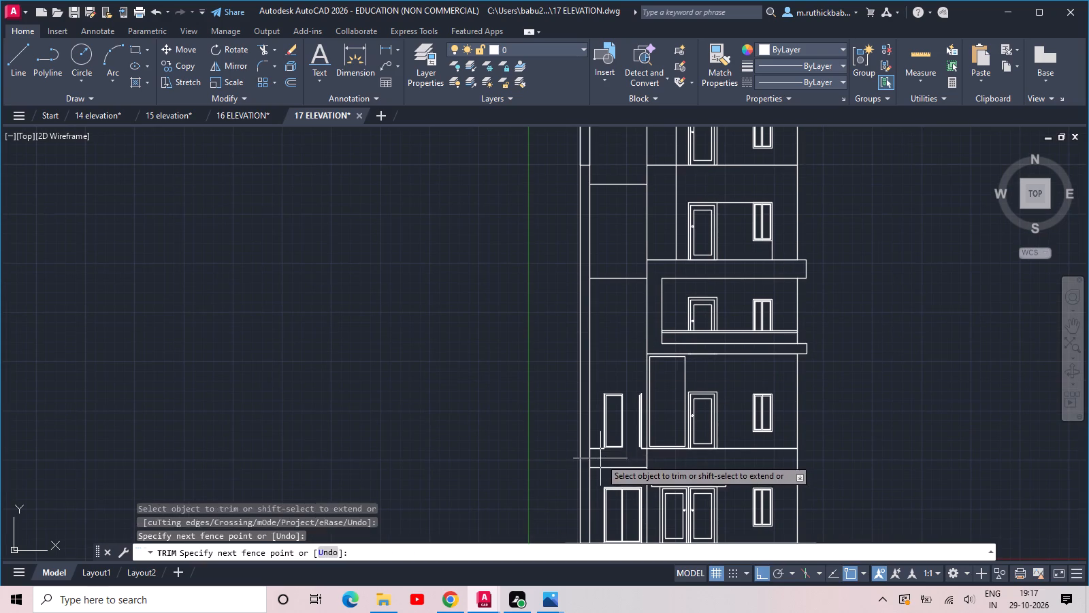
left_click(604, 373)
left_click(610, 377)
left_click(615, 467)
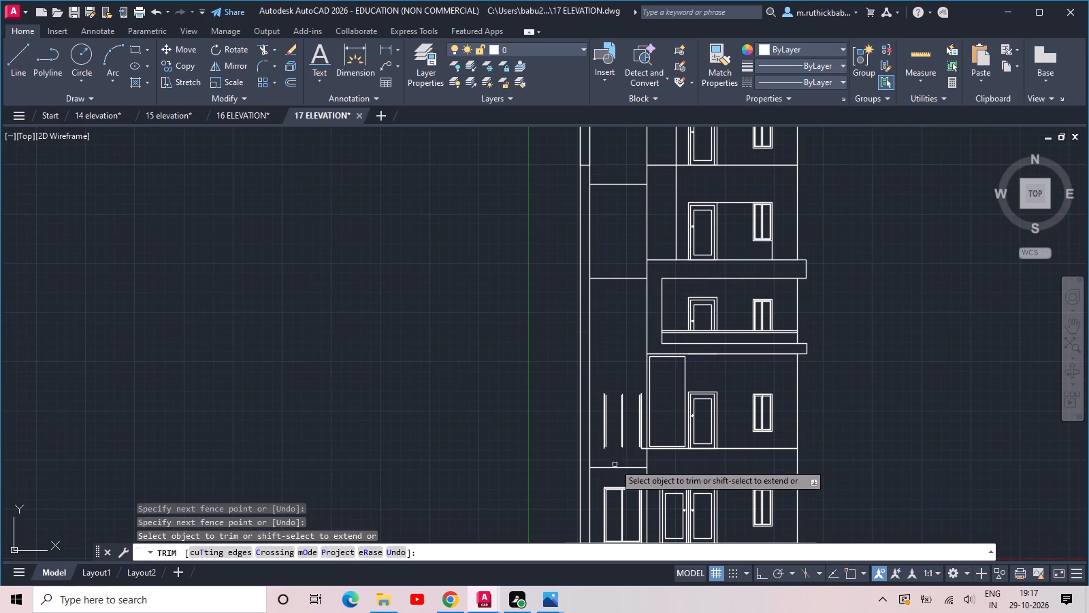
left_click(595, 427)
scroll(625, 429, "up", 2)
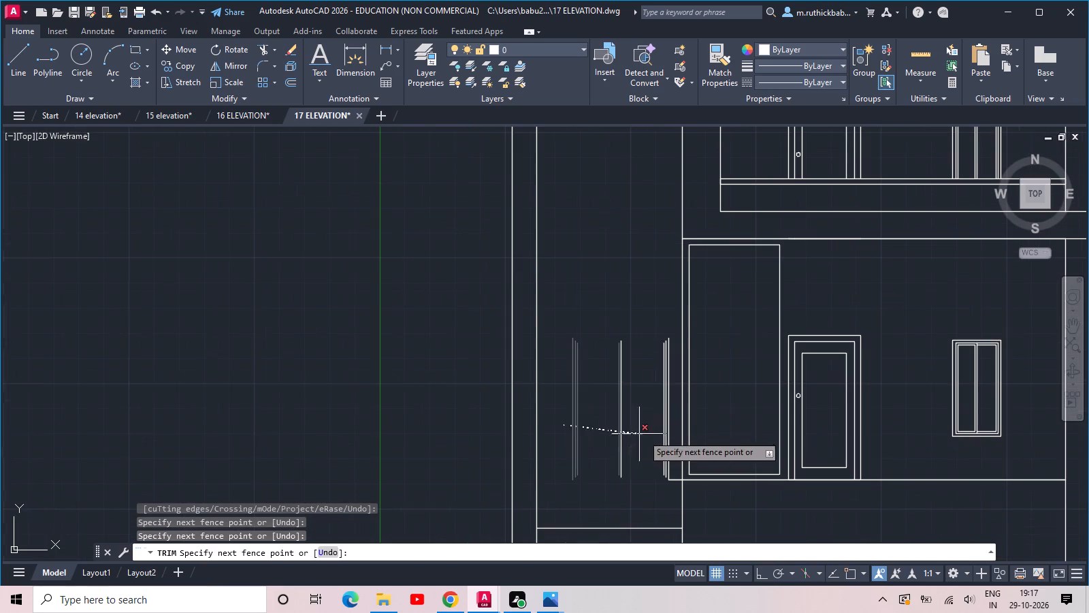
left_click(676, 426)
left_click(676, 431)
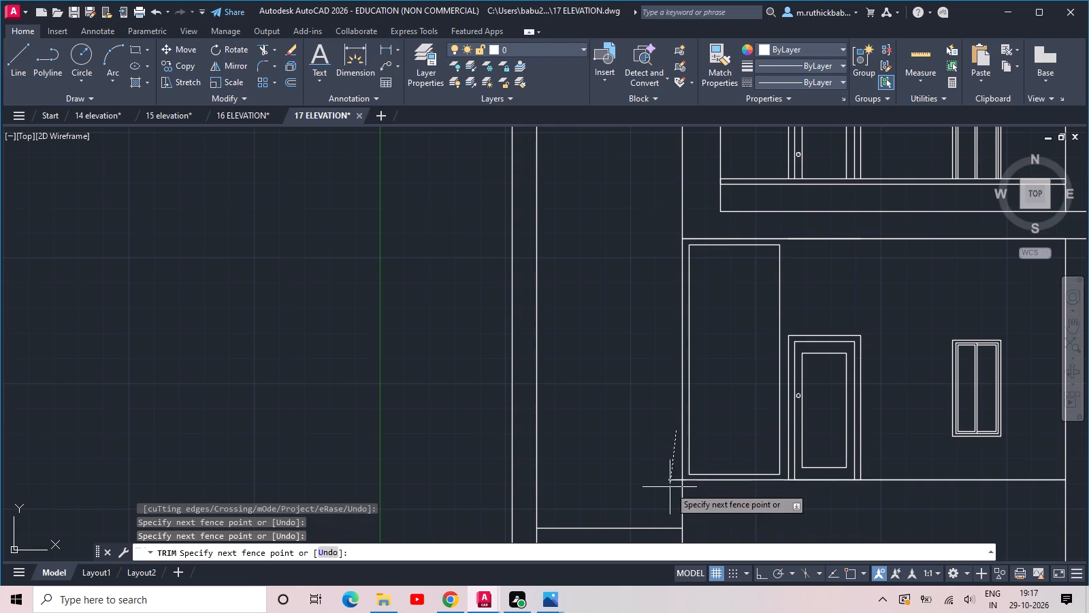
left_click(675, 490)
Trim away the bay's horizontal lines just below the first-, third- and fourth-floor levels.
scroll(644, 422, "down", 1)
left_click(621, 493)
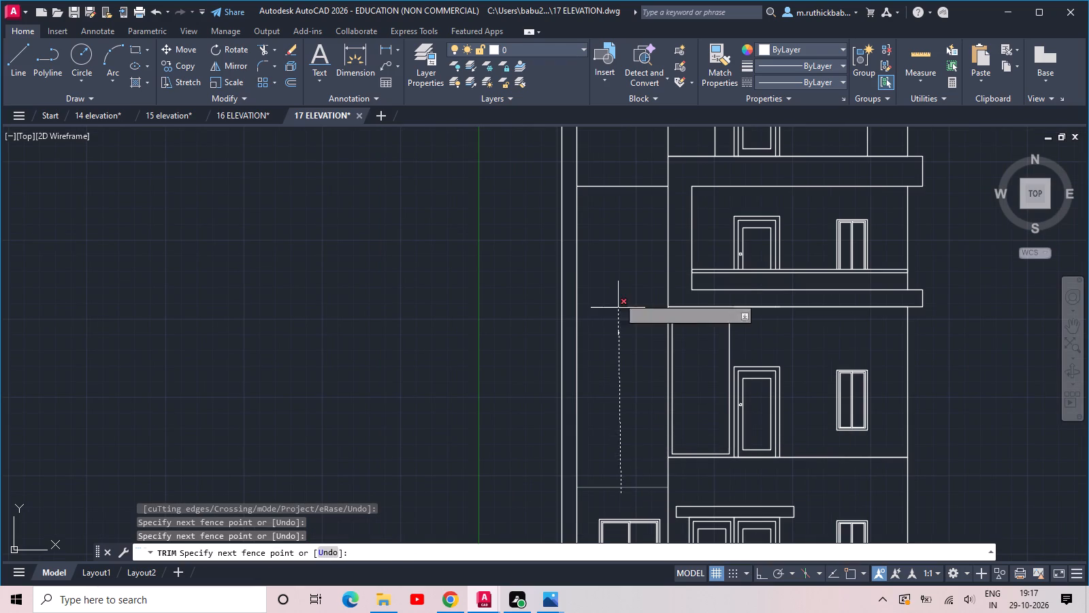
left_click(628, 171)
scroll(628, 171, "down", 3)
middle_click_drag(624, 182, 614, 231)
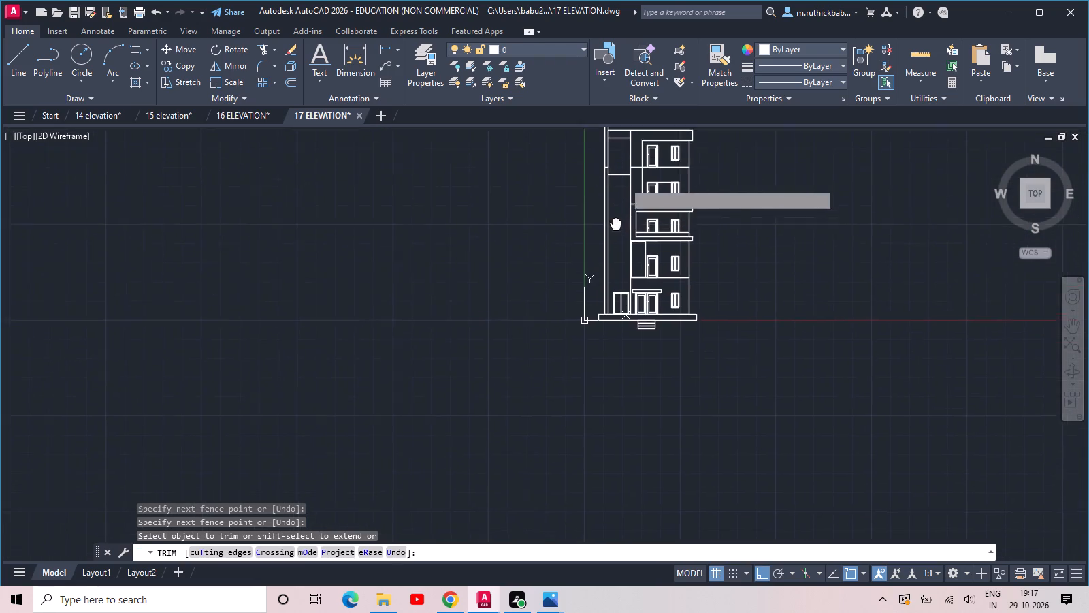
middle_click_drag(614, 231, 581, 418)
scroll(587, 383, "up", 3)
left_click_drag(585, 381, 585, 353)
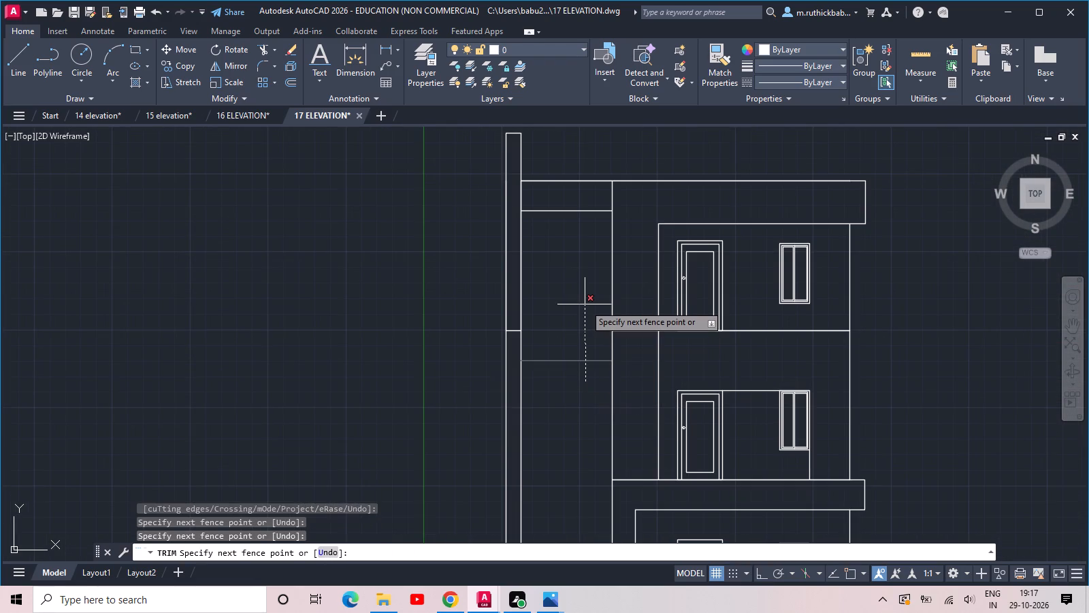
left_click(585, 304)
key("Escape")
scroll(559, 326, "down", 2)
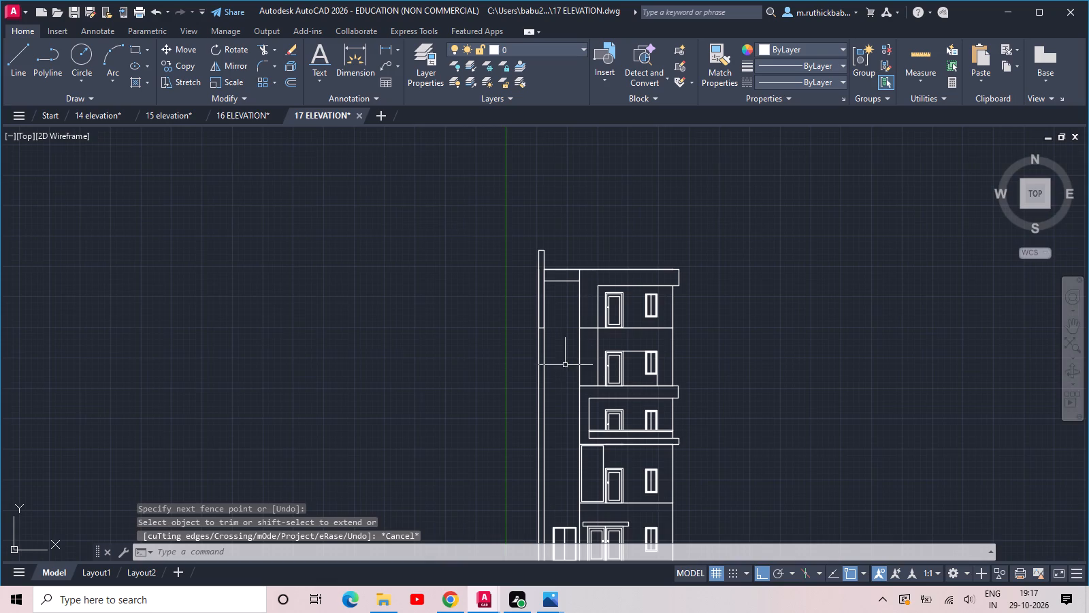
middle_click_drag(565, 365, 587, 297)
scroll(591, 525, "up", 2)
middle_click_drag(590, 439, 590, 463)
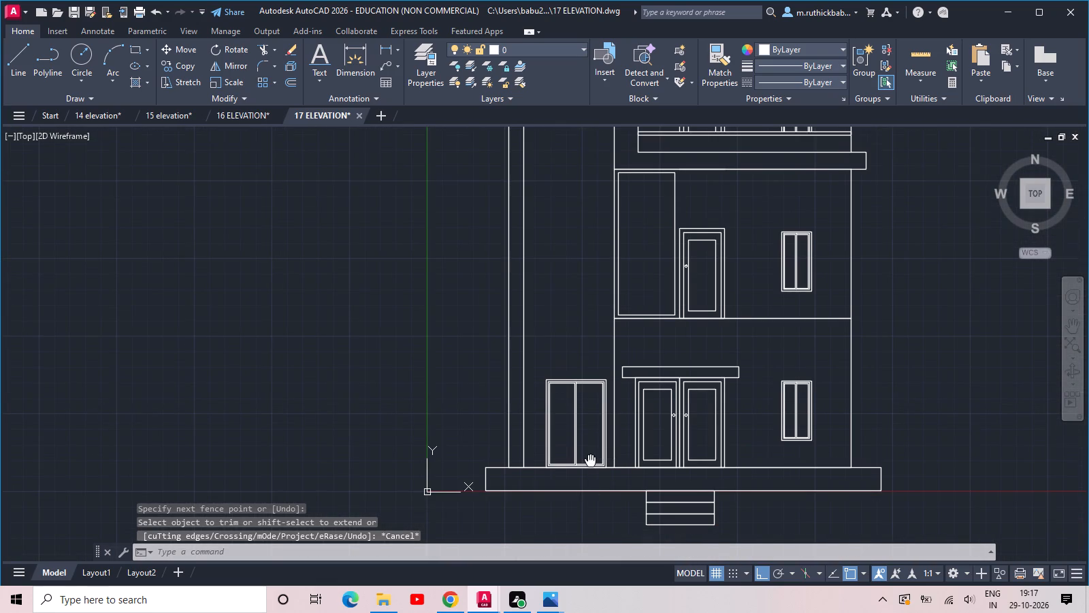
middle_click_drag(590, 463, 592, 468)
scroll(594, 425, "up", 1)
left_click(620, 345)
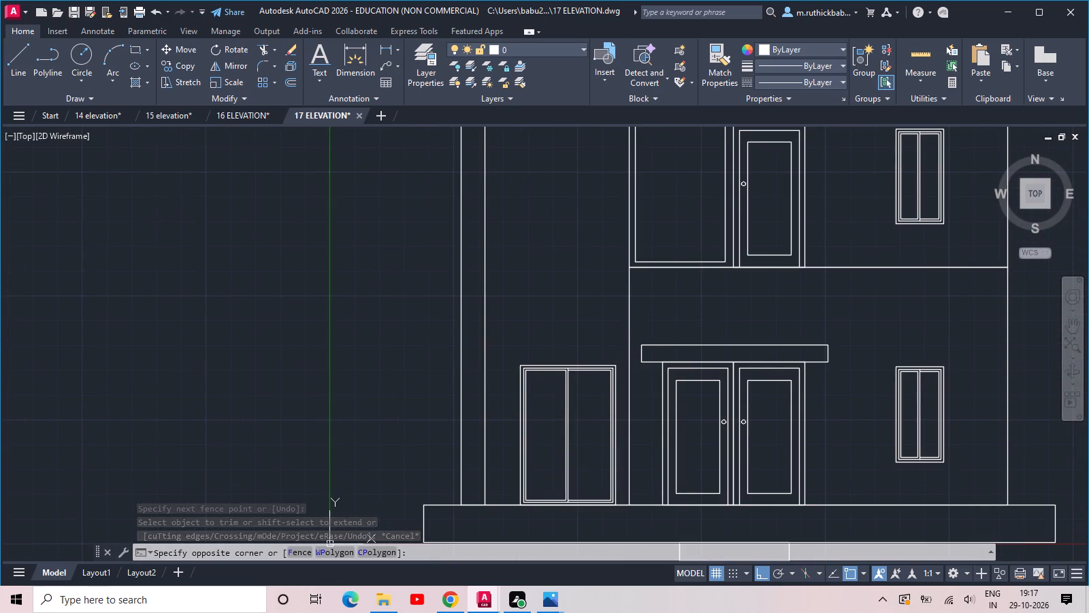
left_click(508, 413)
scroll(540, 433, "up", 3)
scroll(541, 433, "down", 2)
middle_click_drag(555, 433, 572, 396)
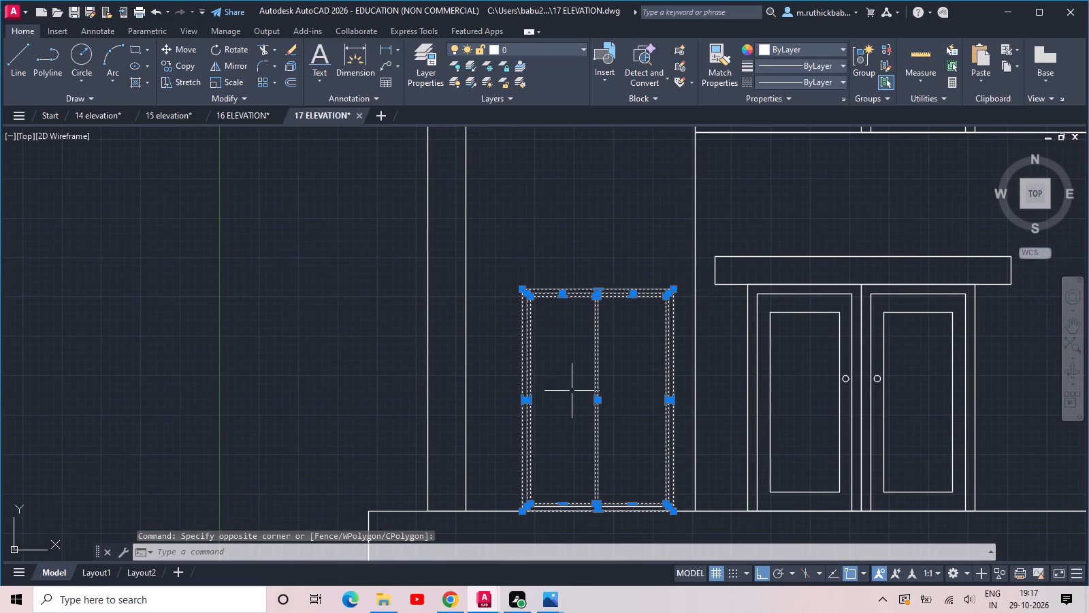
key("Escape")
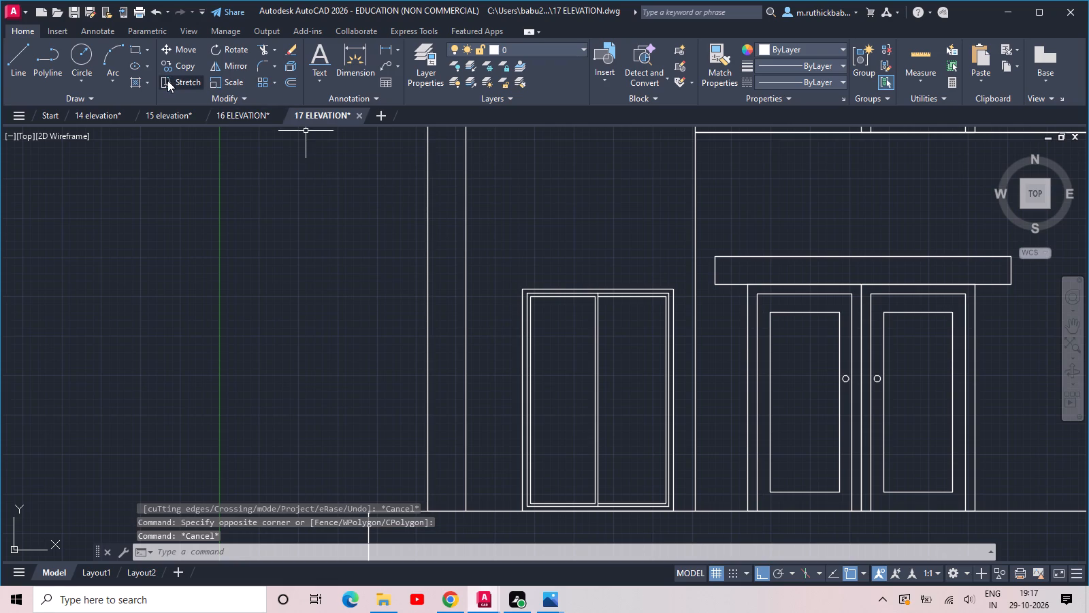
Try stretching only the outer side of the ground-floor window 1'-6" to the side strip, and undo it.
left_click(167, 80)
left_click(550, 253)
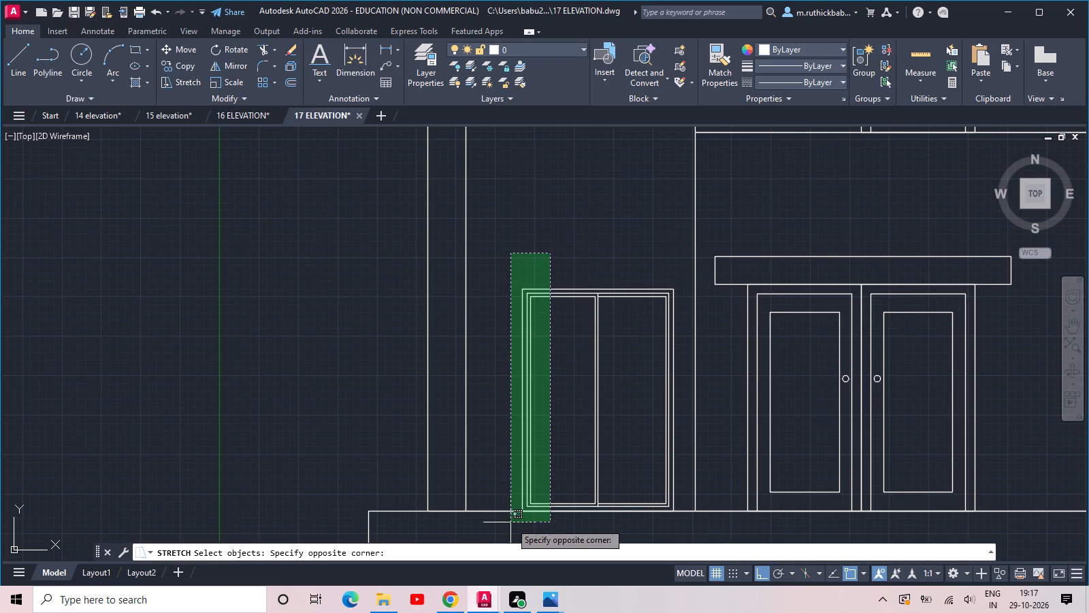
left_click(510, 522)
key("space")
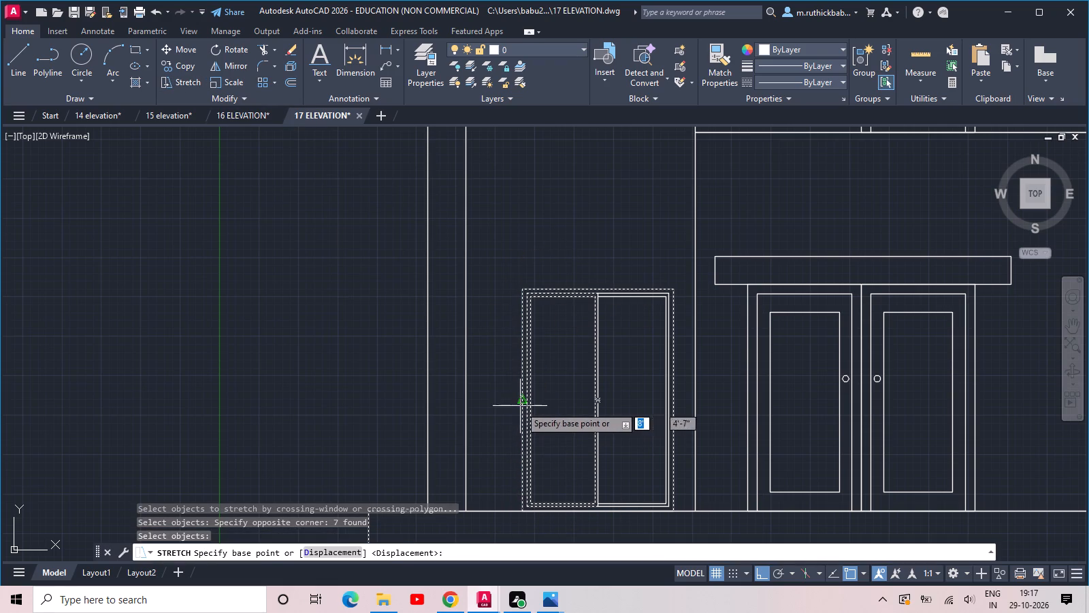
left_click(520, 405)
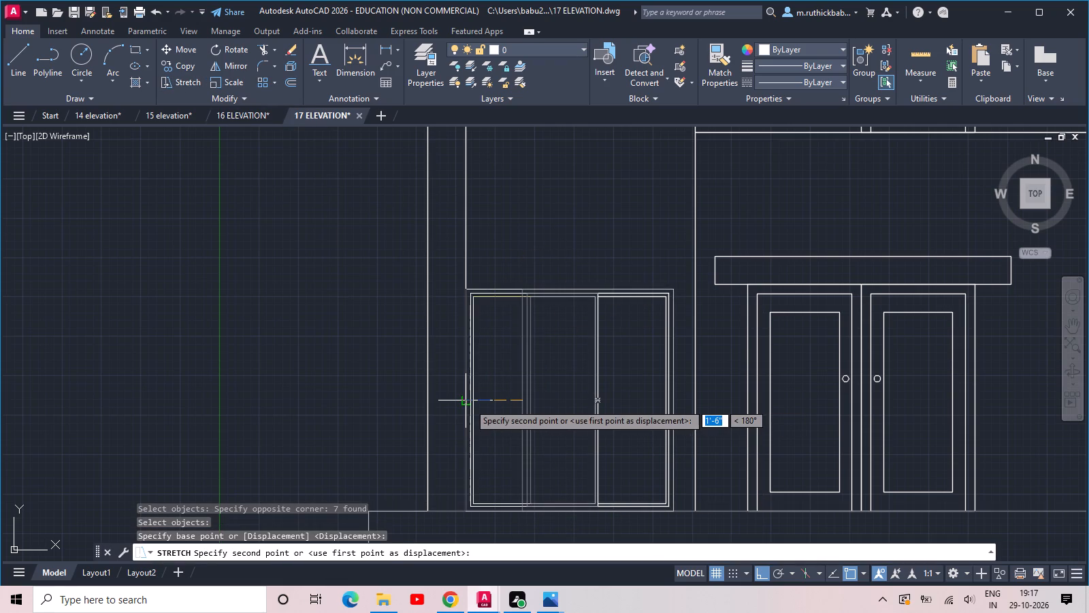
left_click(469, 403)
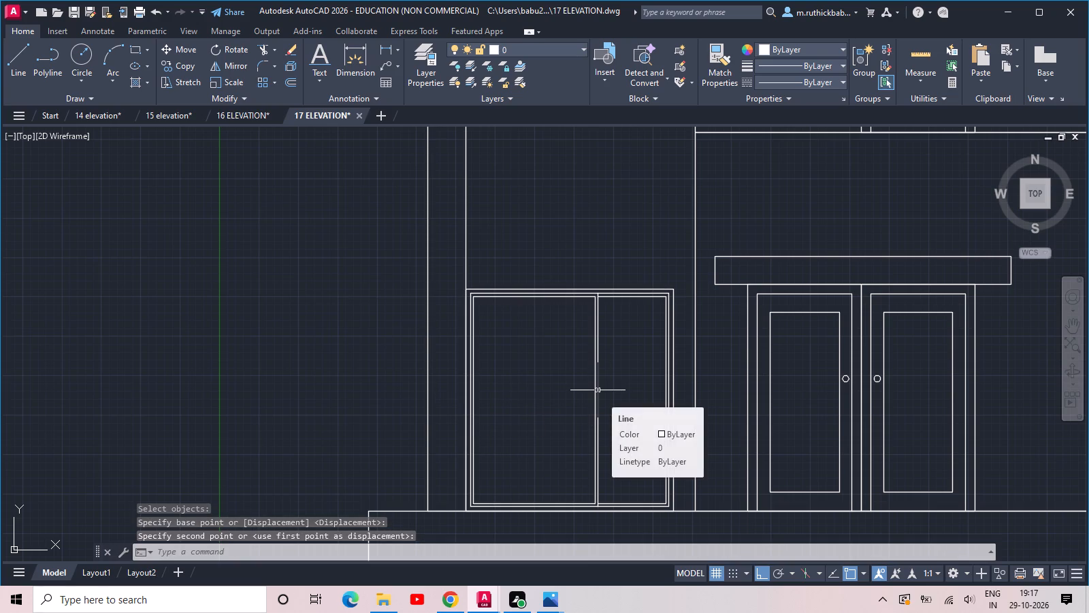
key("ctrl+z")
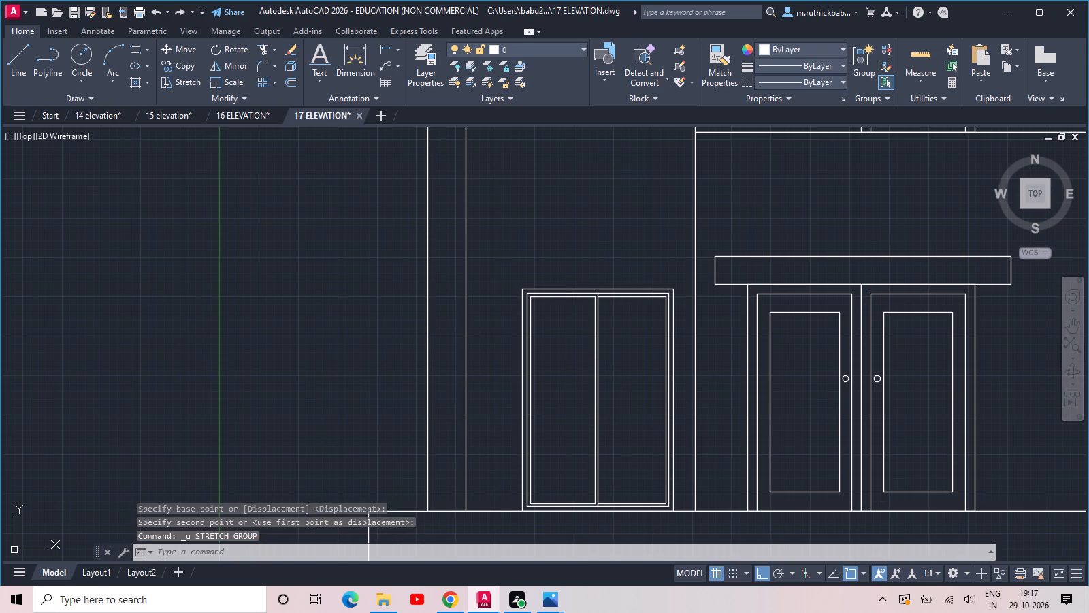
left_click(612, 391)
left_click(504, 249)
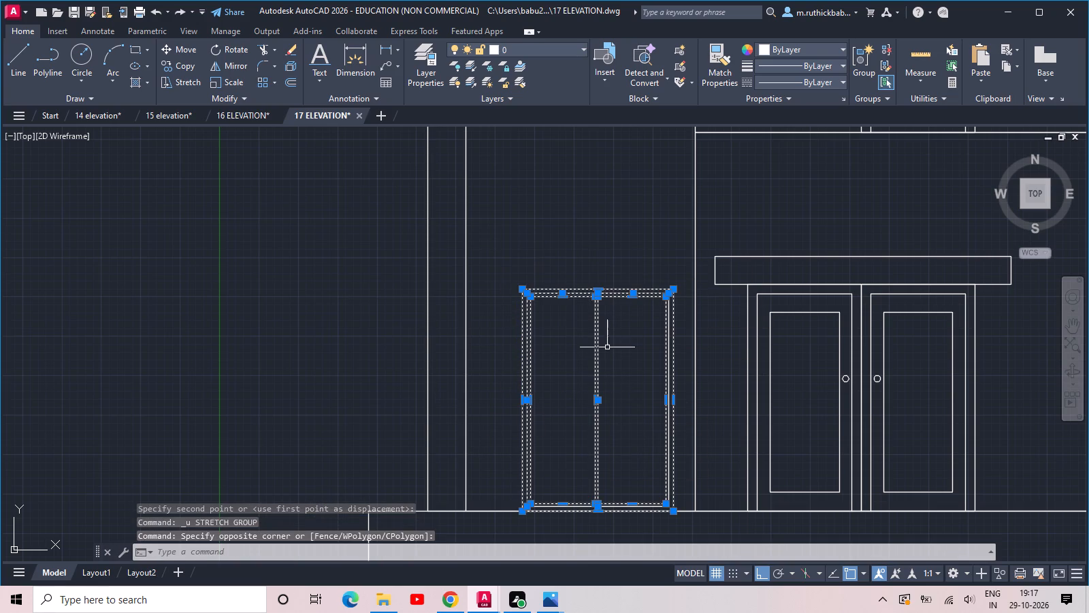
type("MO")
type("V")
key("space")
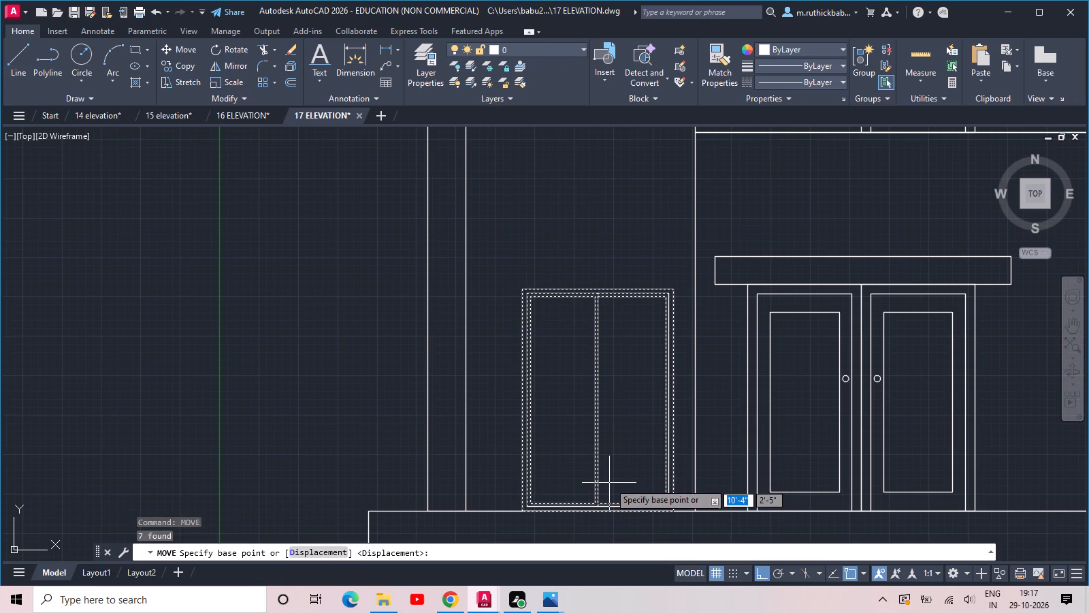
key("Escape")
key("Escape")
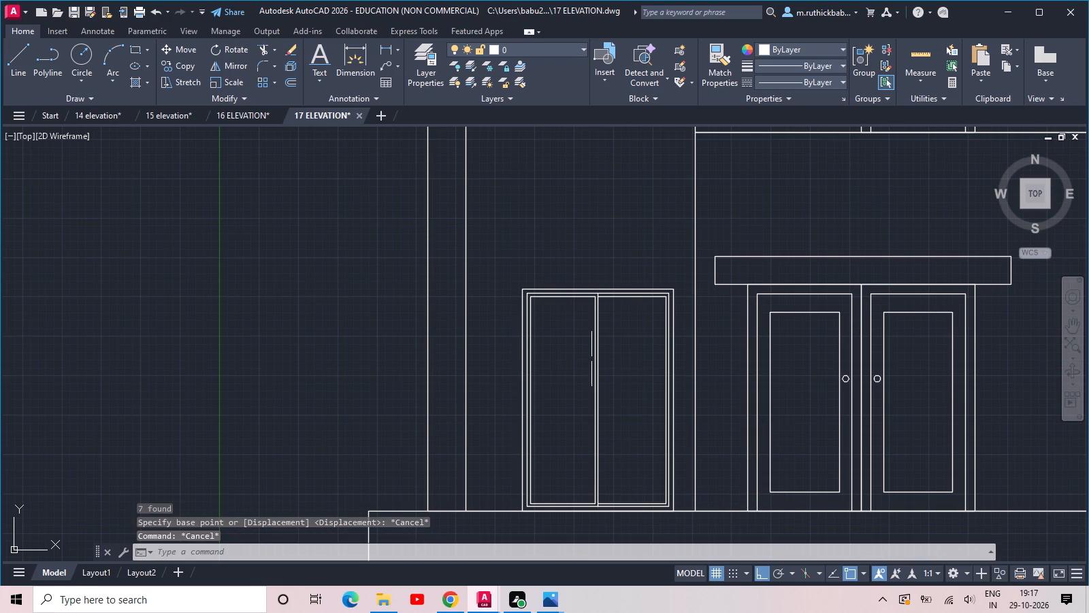
Move the whole ground-floor window in the side bay straight up about 10 inches, clear of the plinth line.
left_click(503, 256)
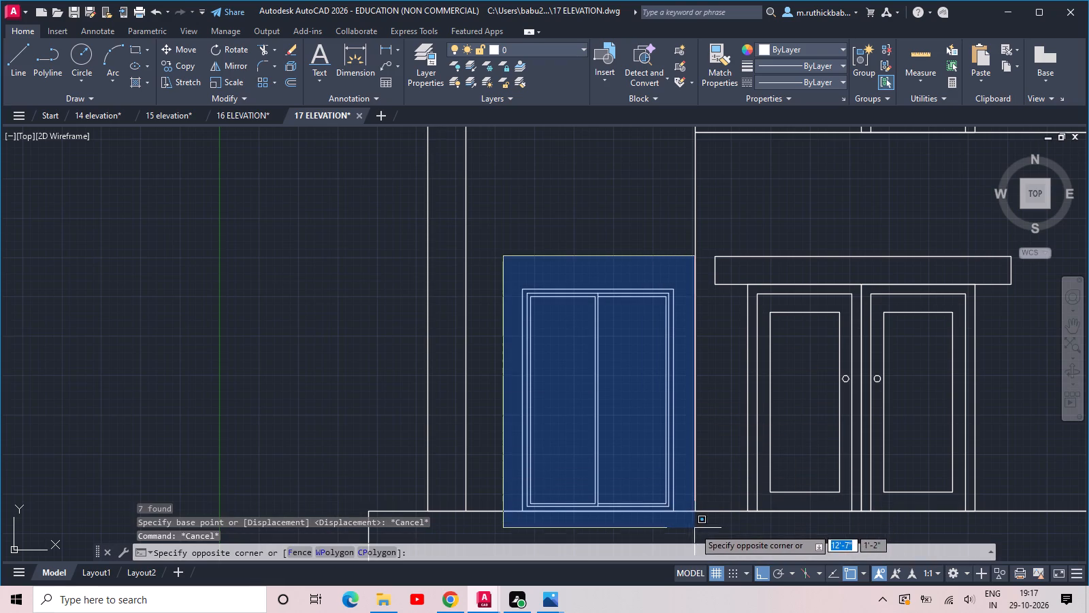
left_click(689, 525)
key("m")
key("o")
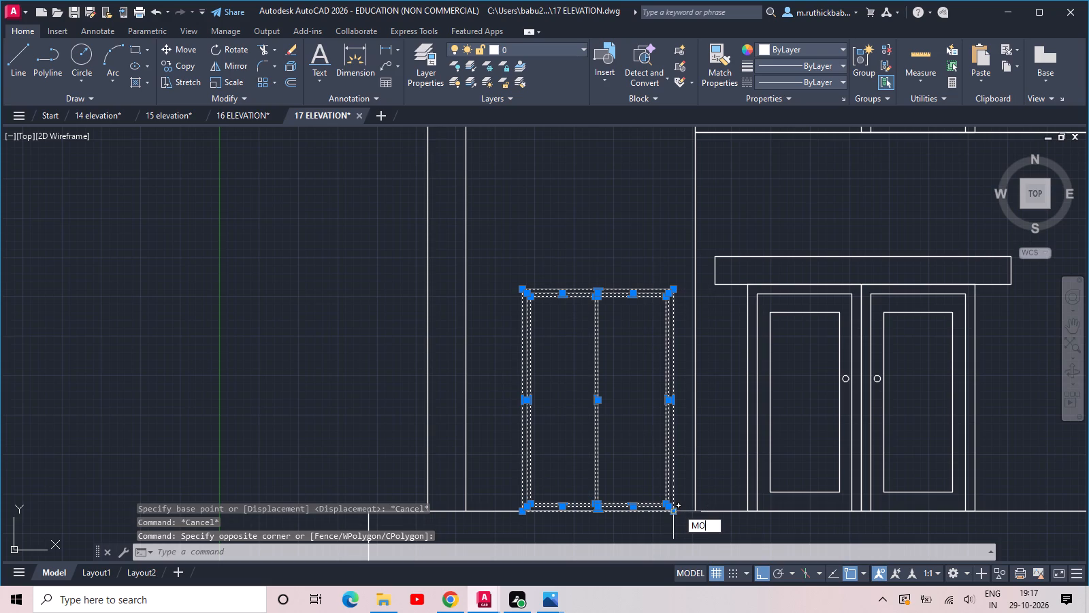
type("V")
key("space")
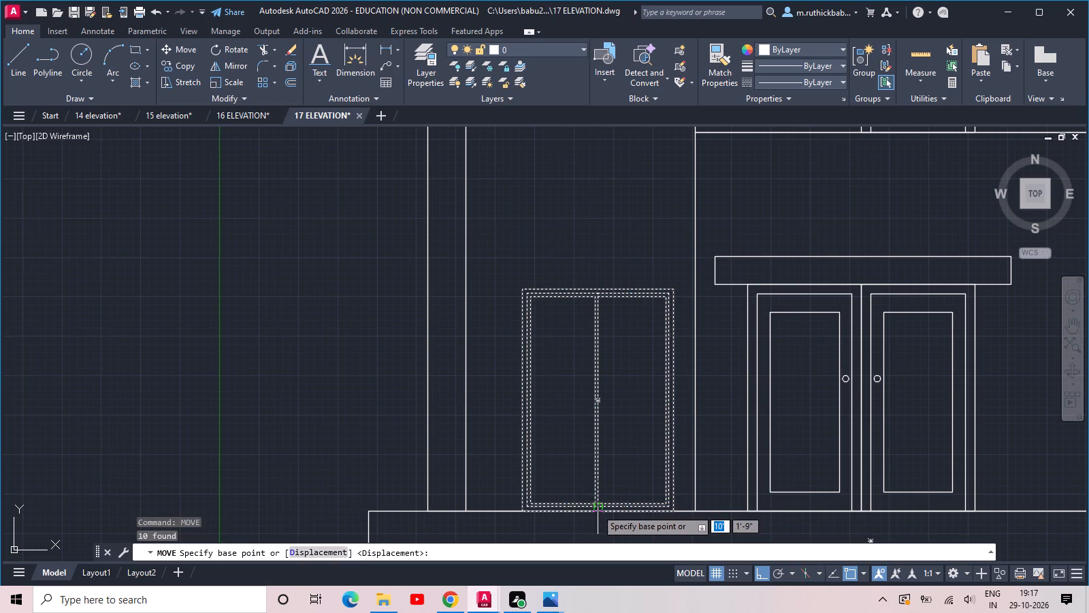
left_click(597, 509)
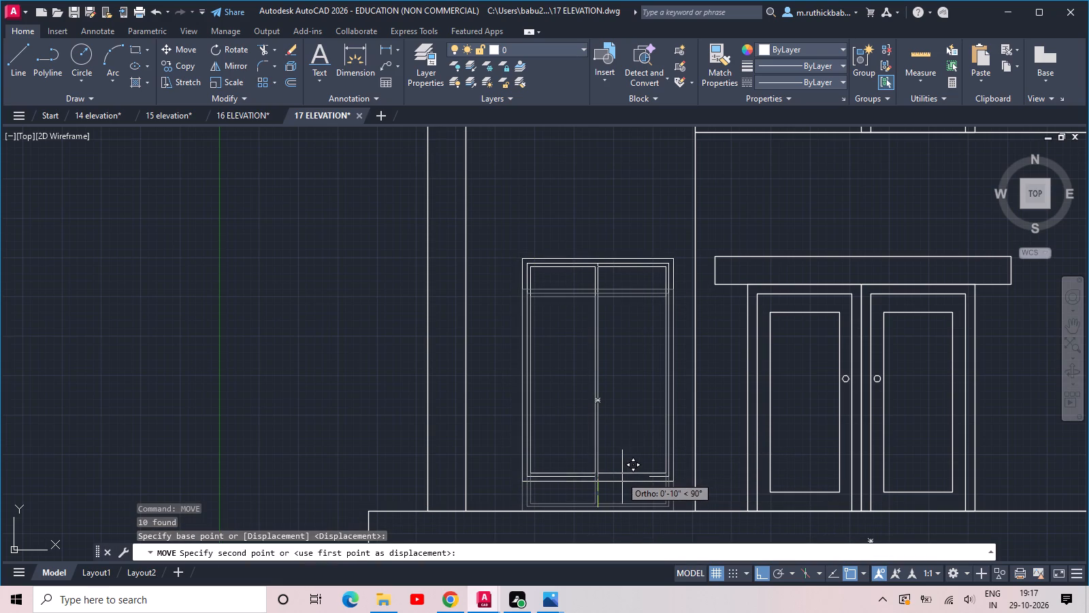
left_click(623, 478)
key("Escape")
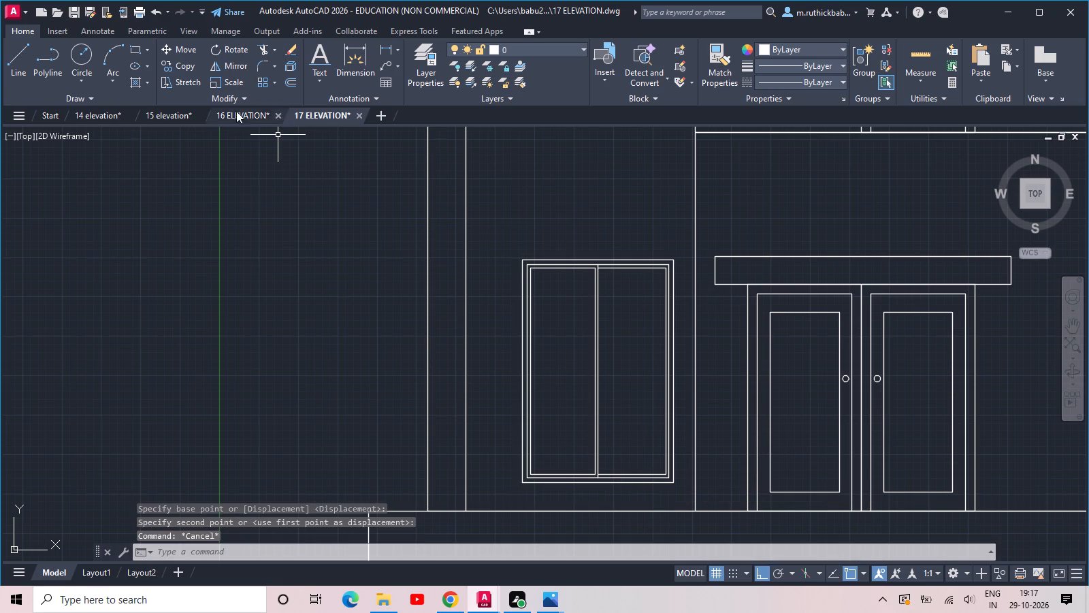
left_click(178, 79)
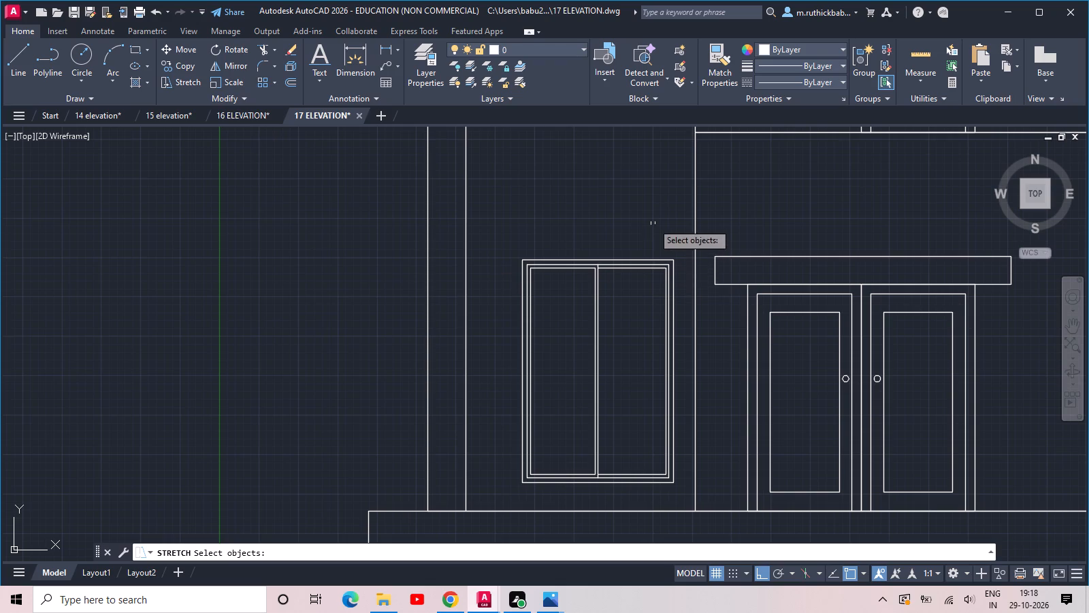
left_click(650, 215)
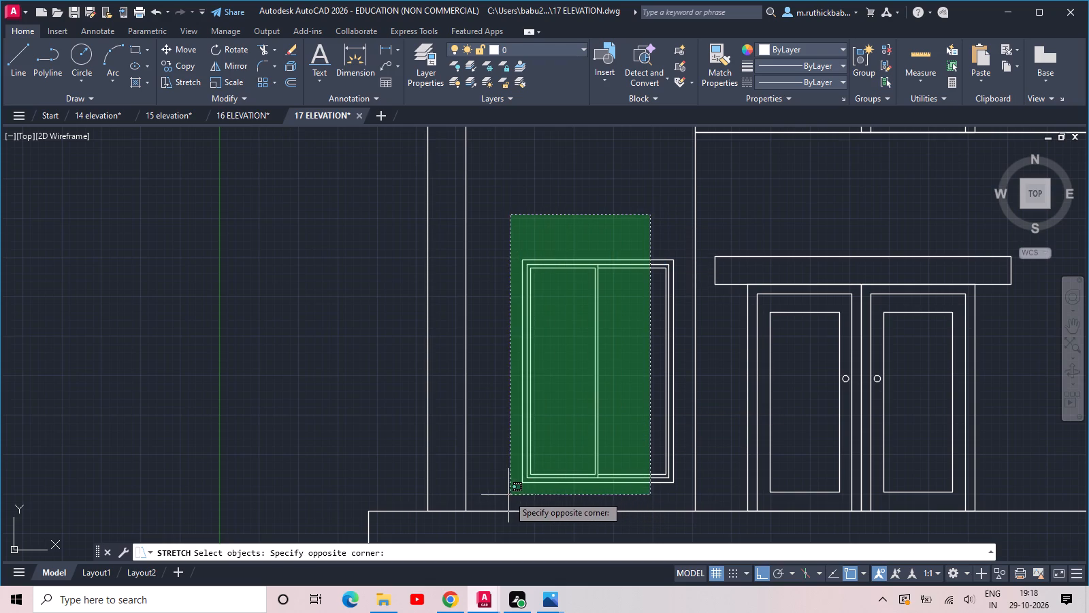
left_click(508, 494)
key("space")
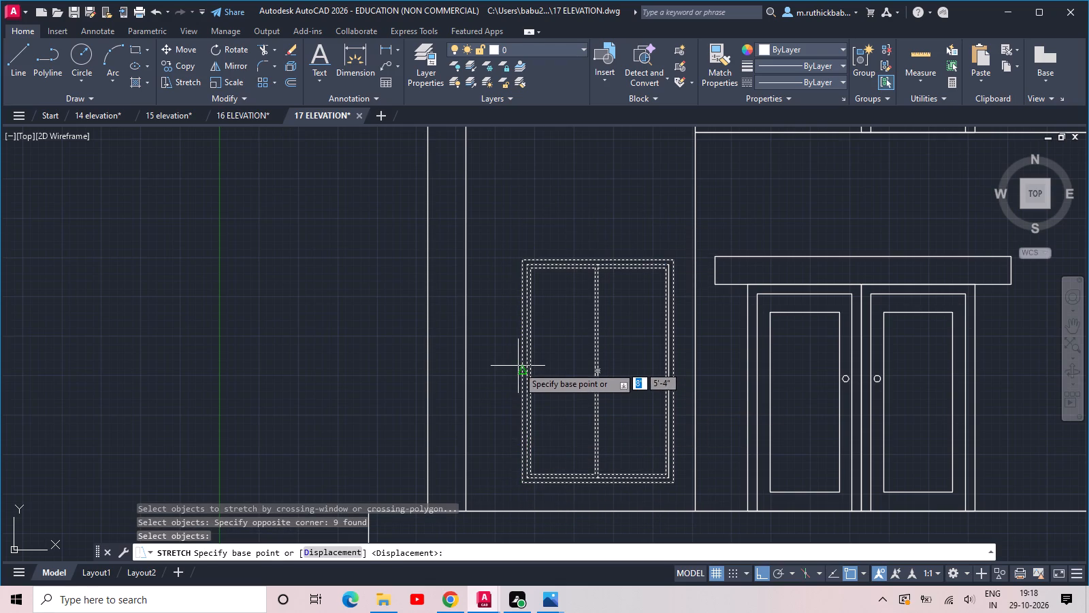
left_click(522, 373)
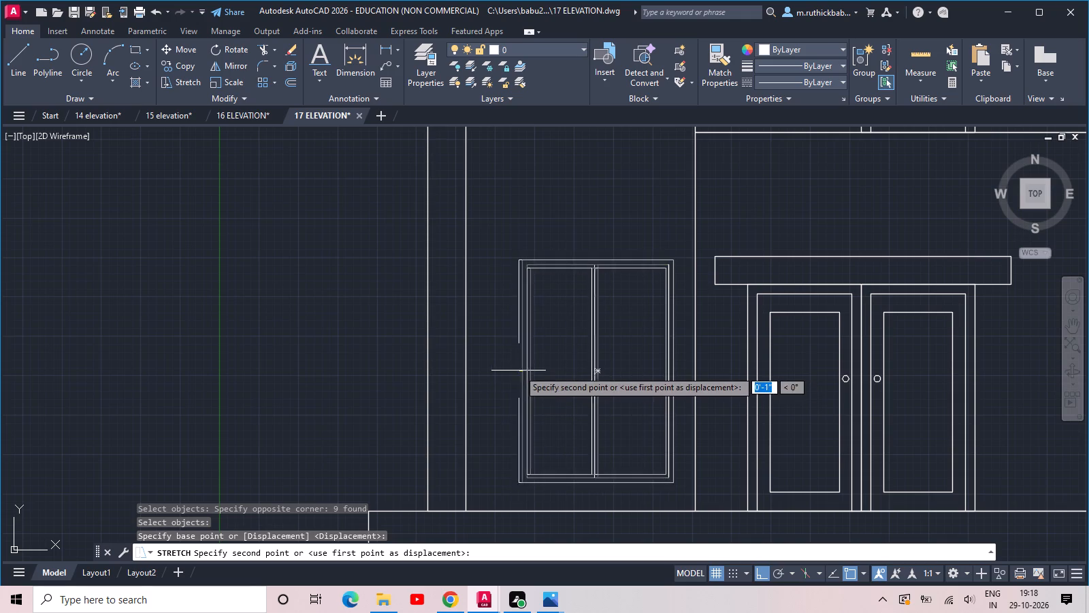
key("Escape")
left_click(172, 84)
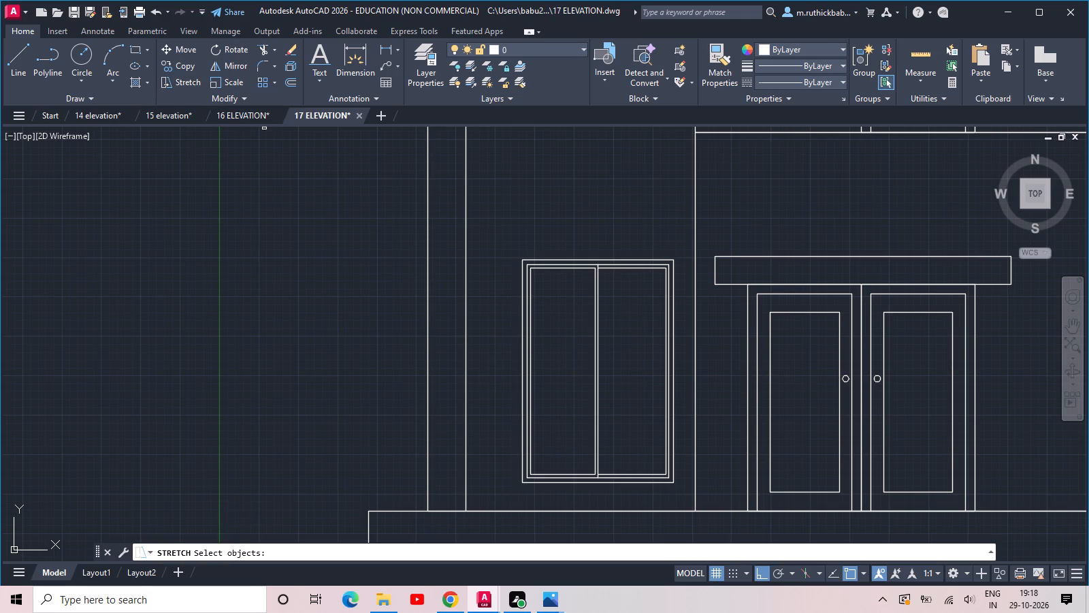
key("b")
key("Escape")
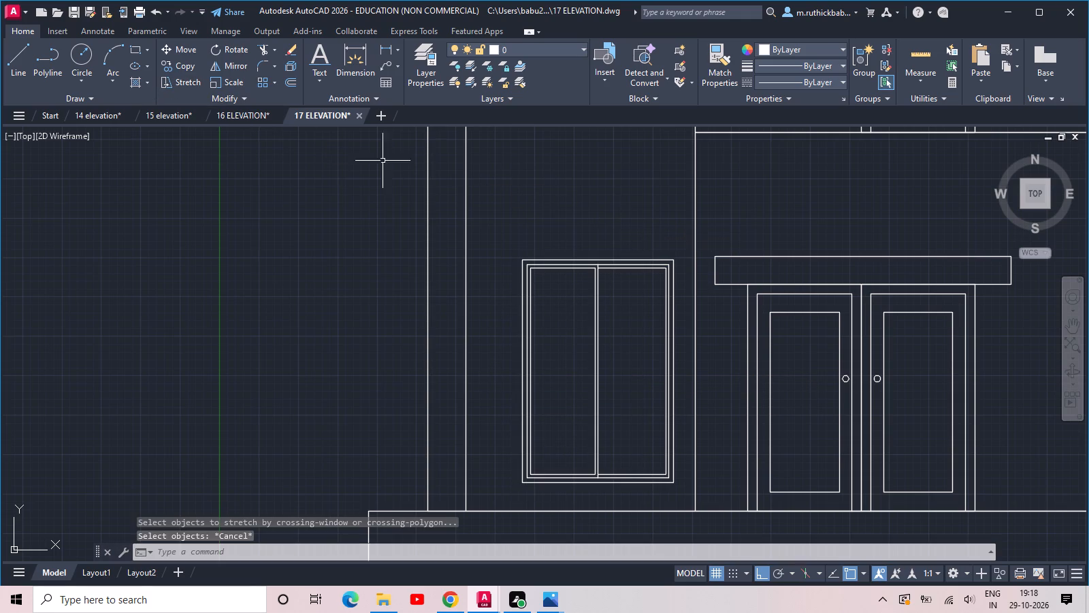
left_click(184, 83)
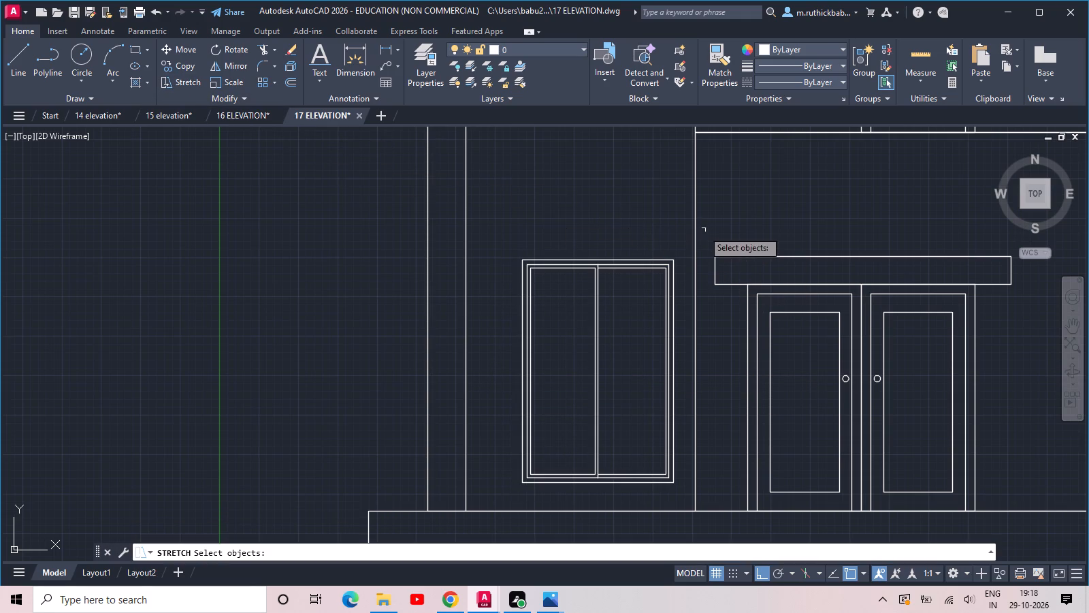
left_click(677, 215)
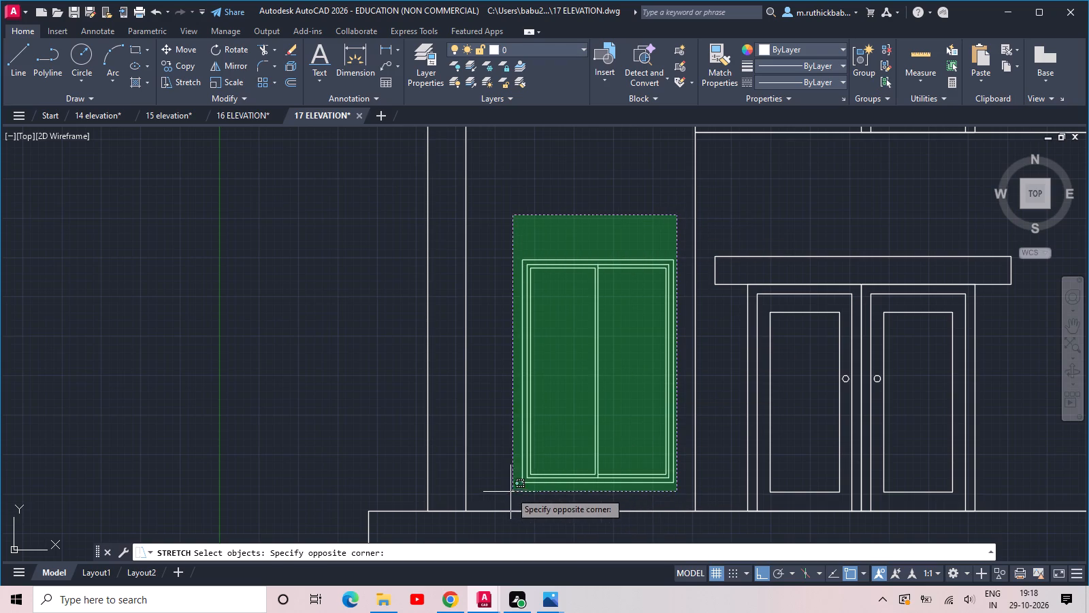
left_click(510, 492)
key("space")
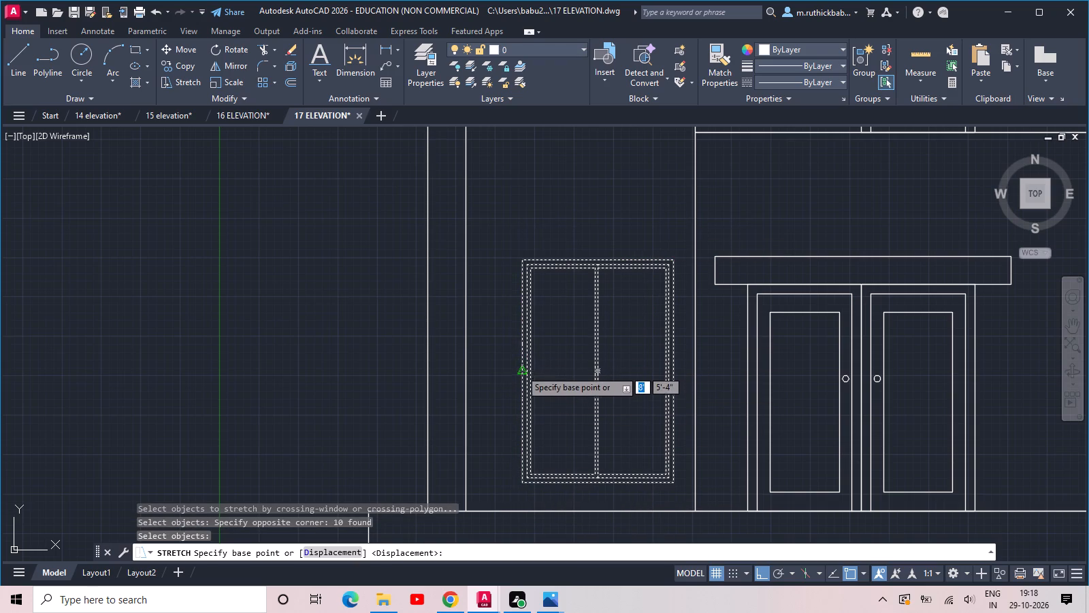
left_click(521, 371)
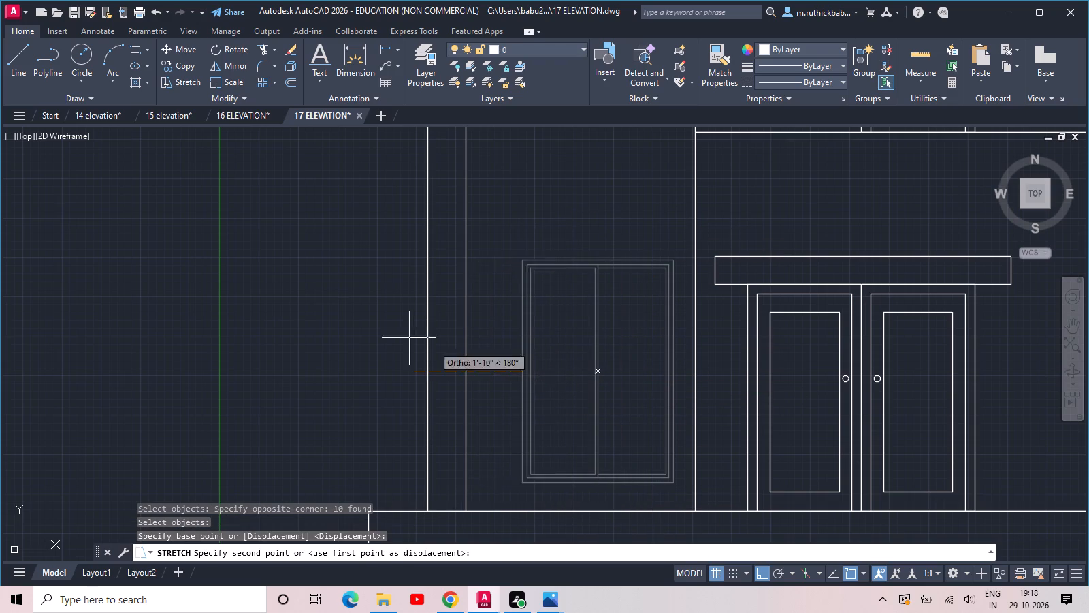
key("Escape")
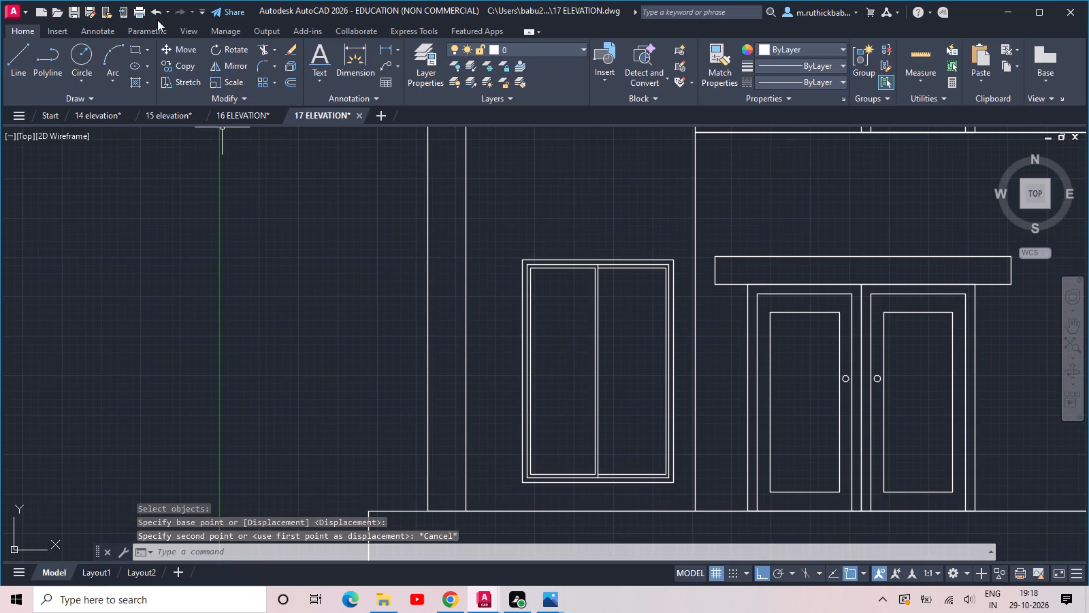
Stretch the ground-floor window's outer side, together with its centre mullion, 1'-6" to meet the side strip.
left_click(176, 79)
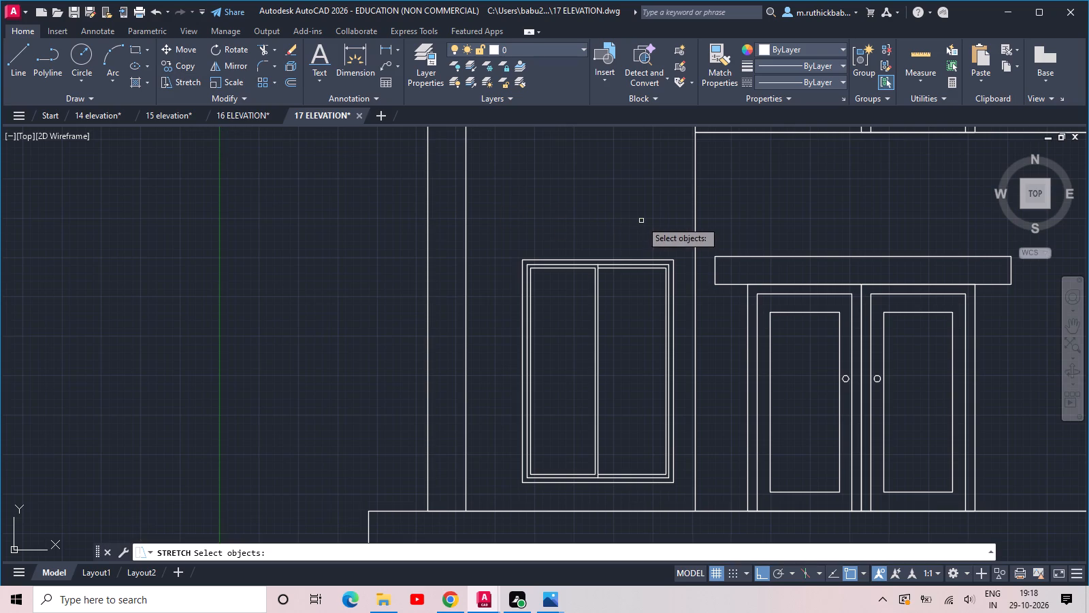
left_click(633, 219)
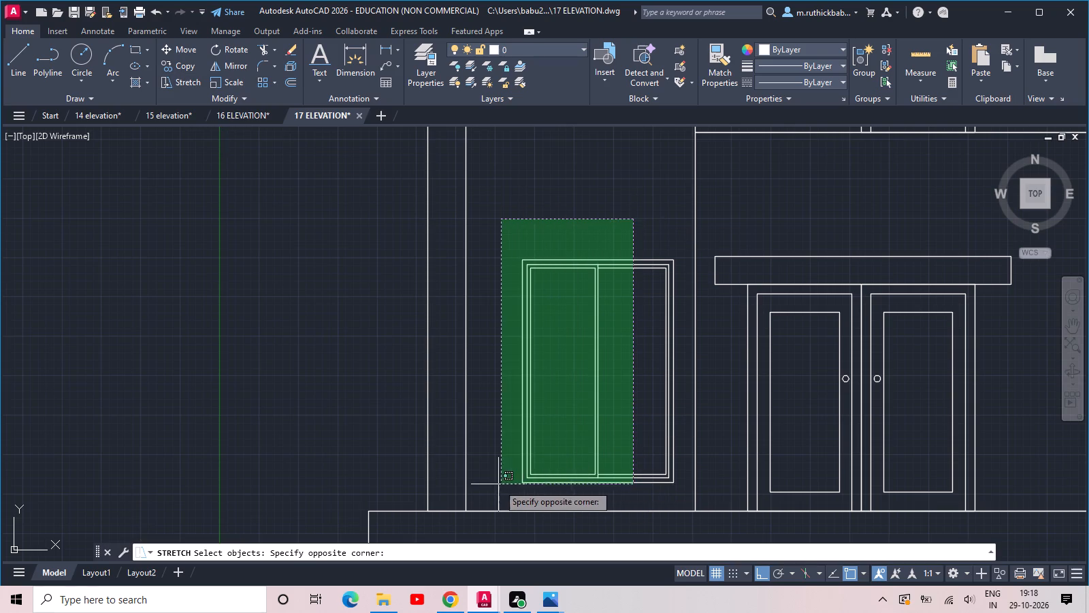
left_click(500, 497)
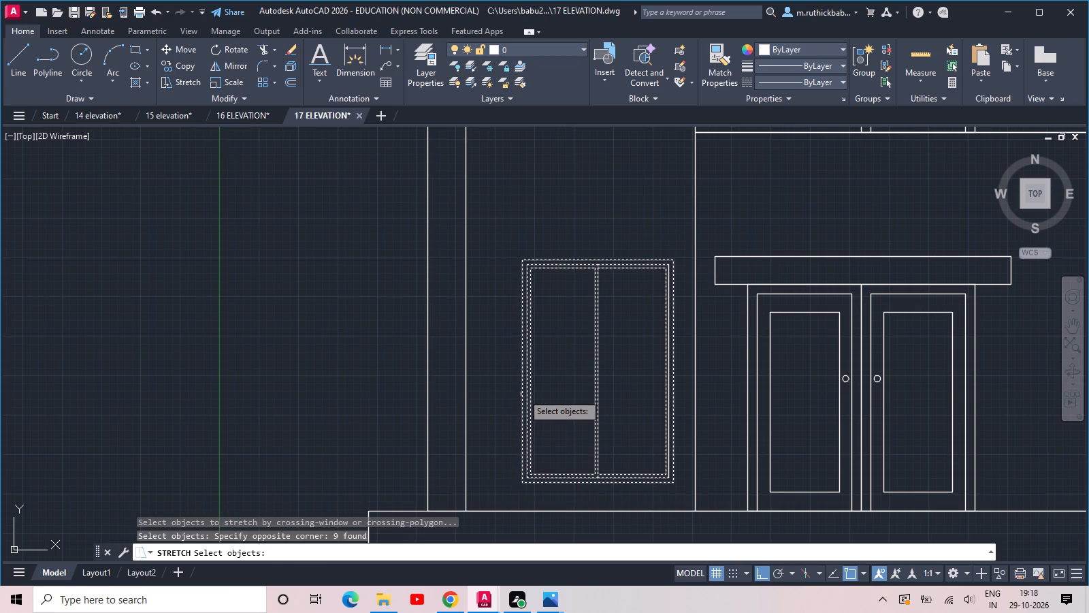
key("space")
left_click(521, 368)
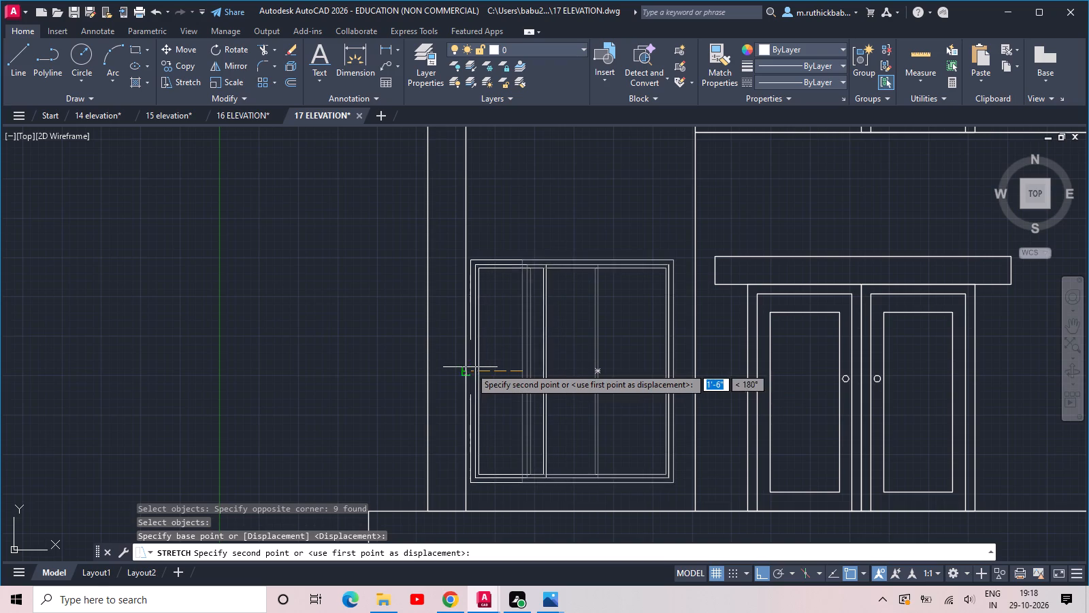
left_click(470, 367)
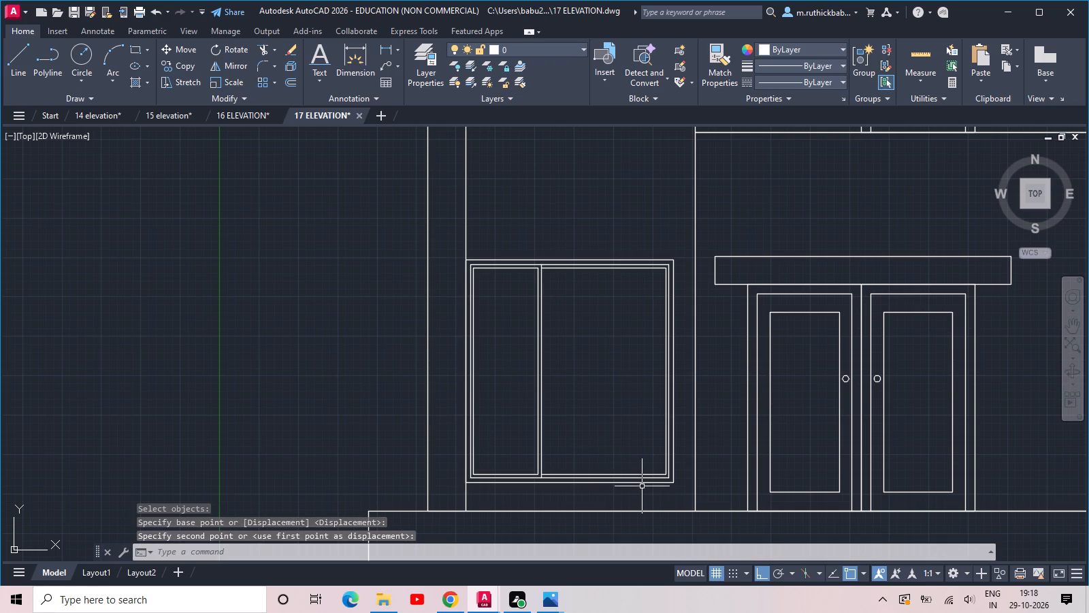
key("Escape")
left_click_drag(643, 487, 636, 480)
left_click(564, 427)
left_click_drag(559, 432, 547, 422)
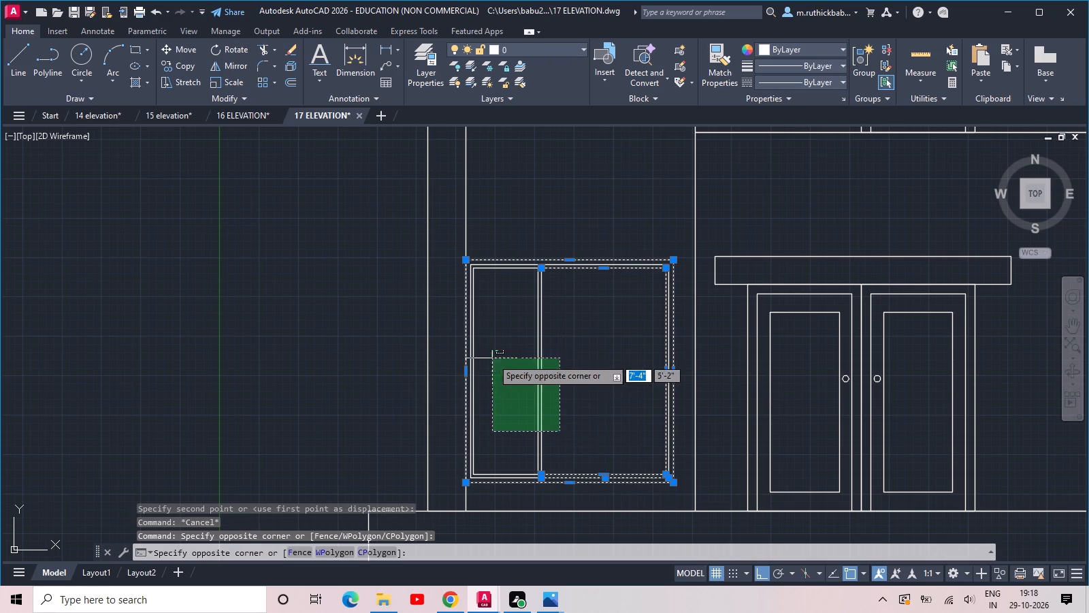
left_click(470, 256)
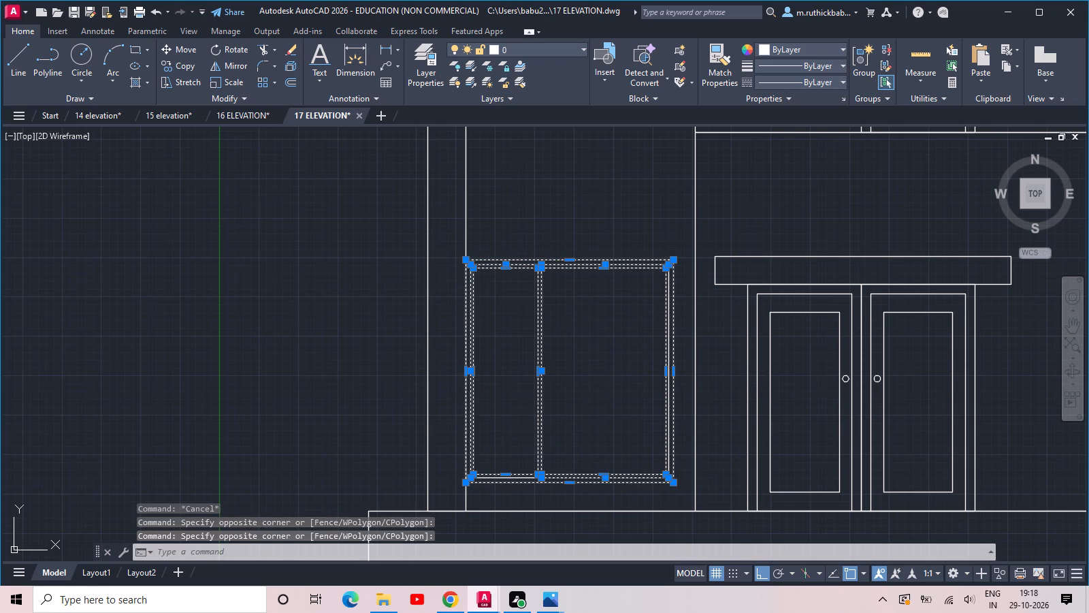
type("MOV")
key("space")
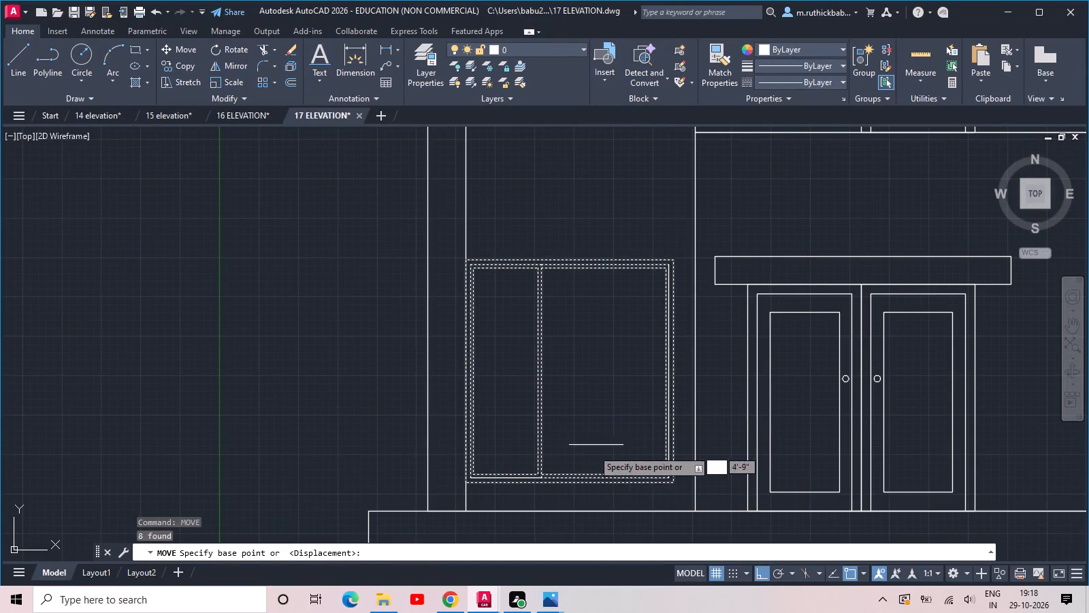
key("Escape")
Move the whole ground-floor side-bay window so its bottom midpoint sits on the plinth line, midway between the bay's two vertical edges.
left_click(560, 497)
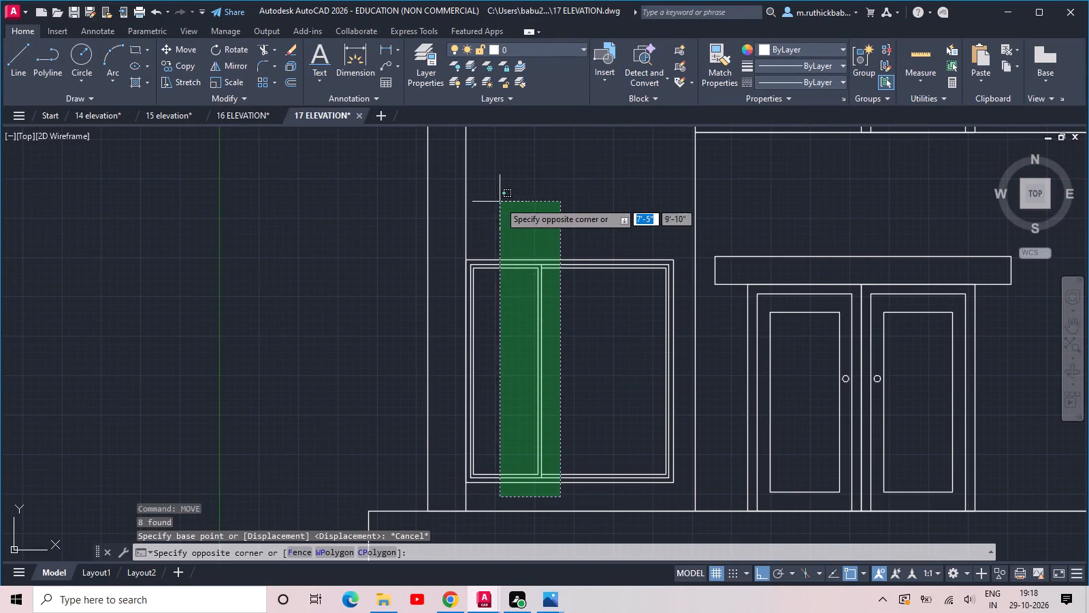
left_click(500, 202)
scroll(478, 337, "up", 3)
left_click(478, 338)
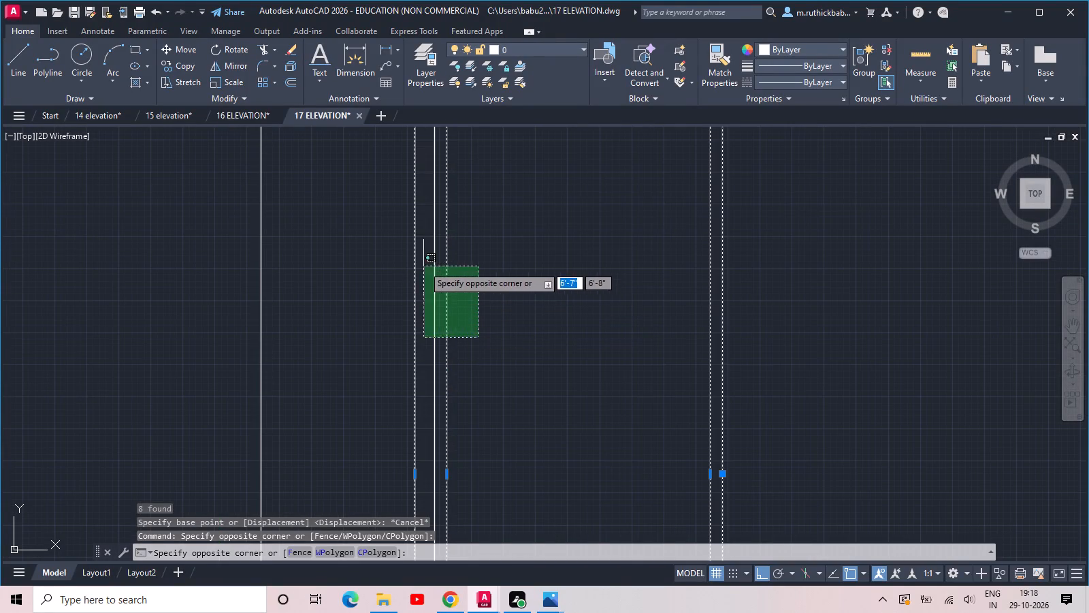
left_click(423, 266)
scroll(469, 267, "down", 3)
left_click(689, 345)
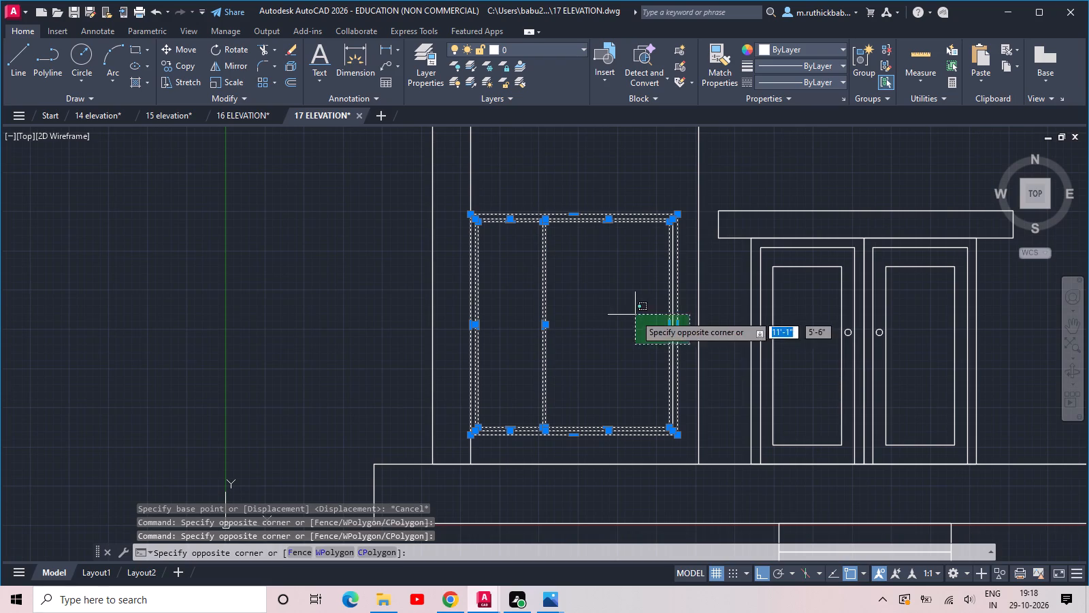
left_click(634, 304)
key("m")
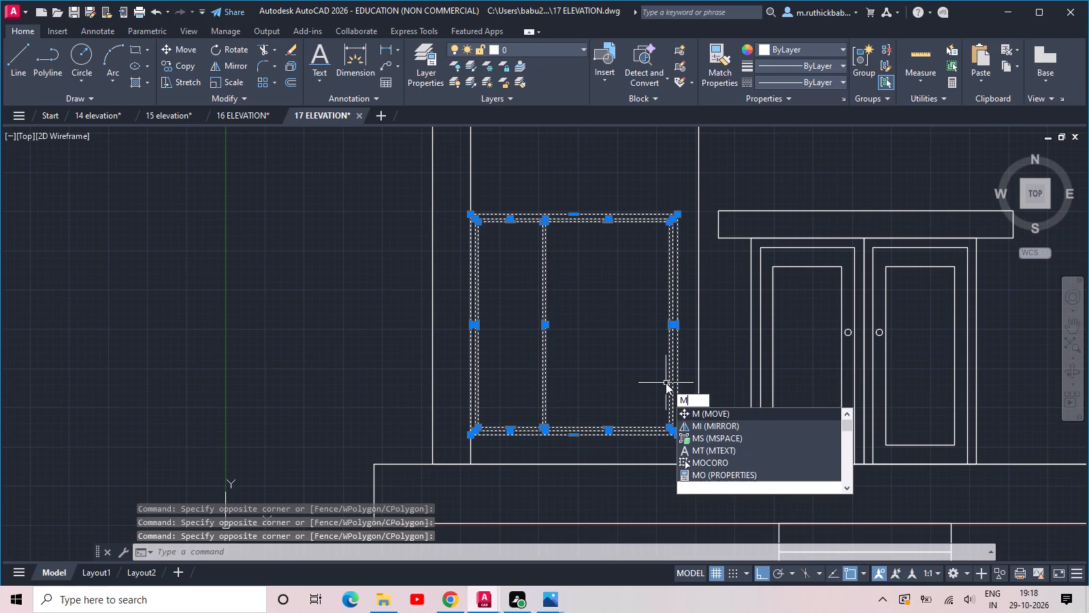
type("OV")
key("space")
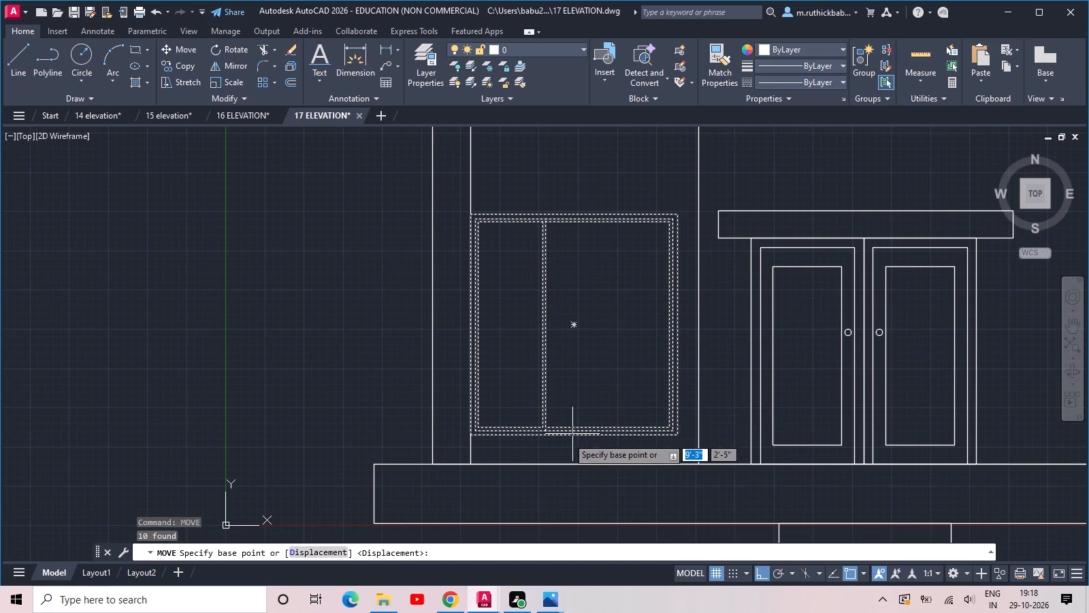
scroll(594, 439, "up", 2)
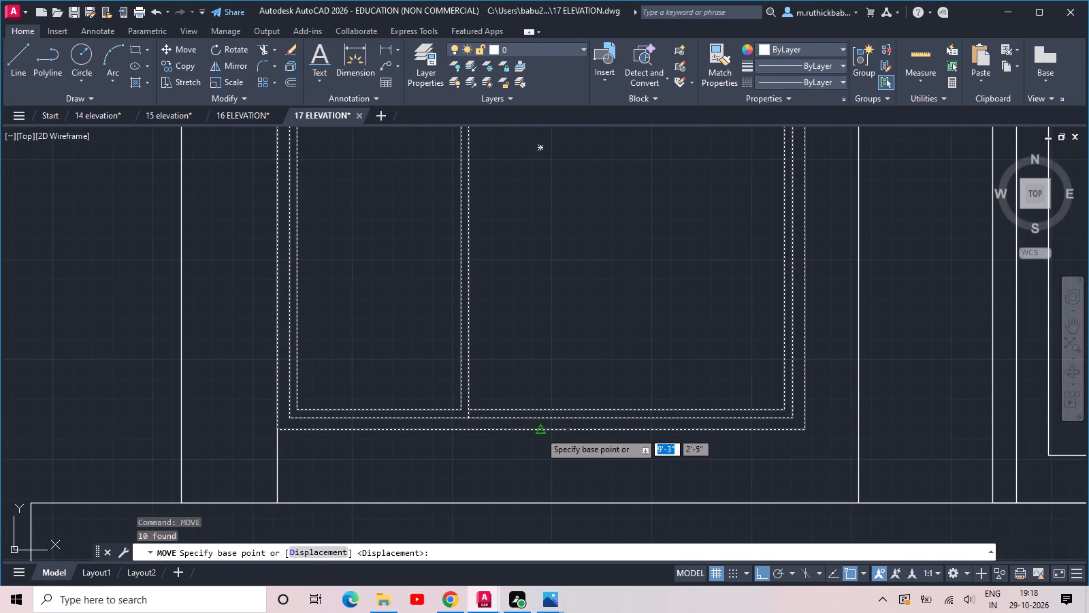
left_click(540, 432)
type("M2P")
key("space")
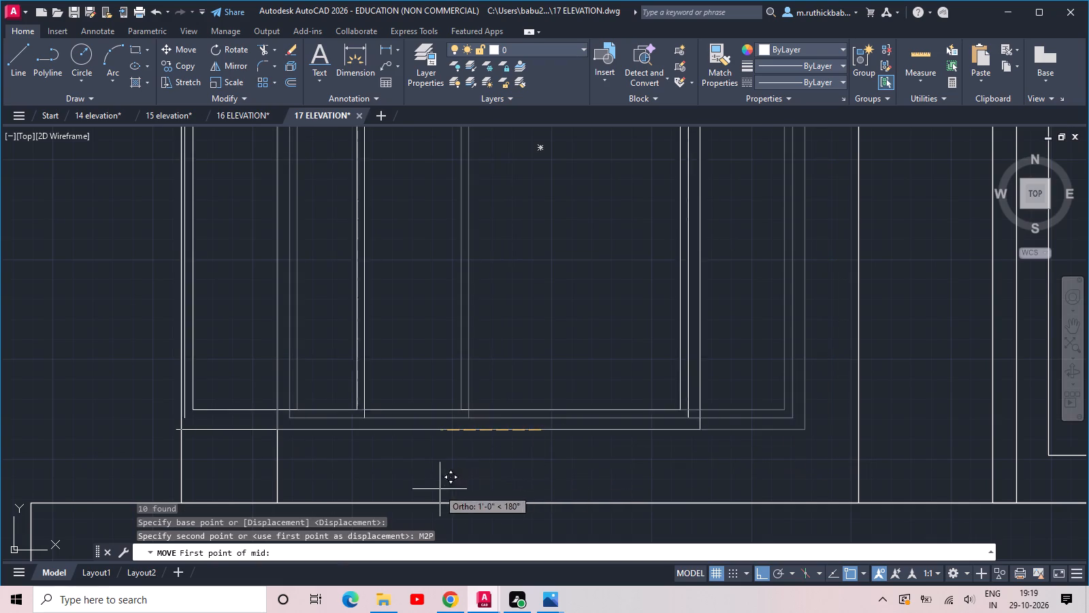
left_click(280, 504)
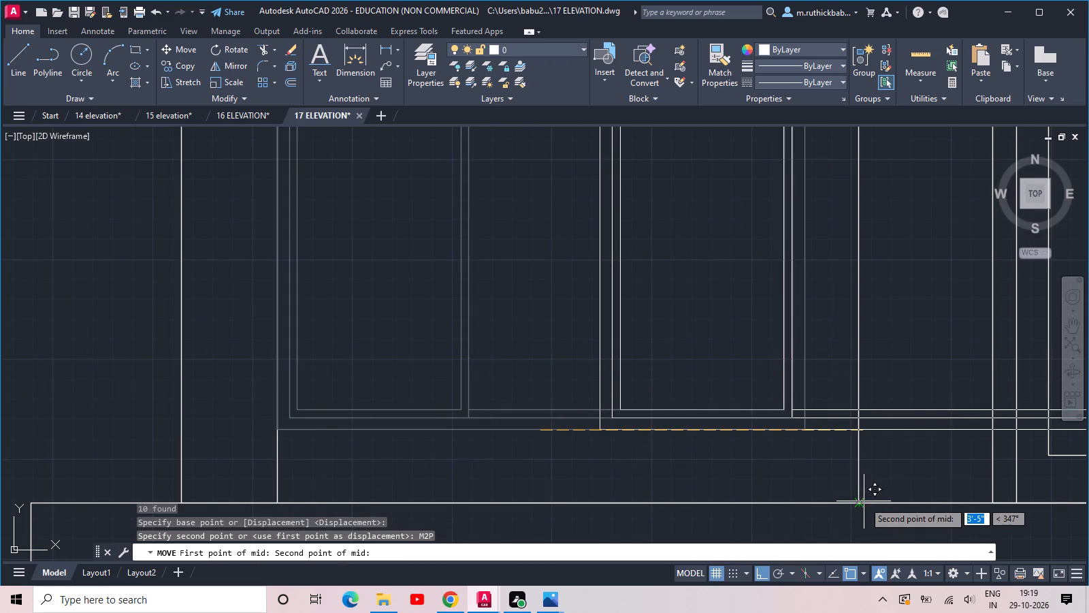
left_click(861, 503)
scroll(747, 482, "down", 2)
key("Escape")
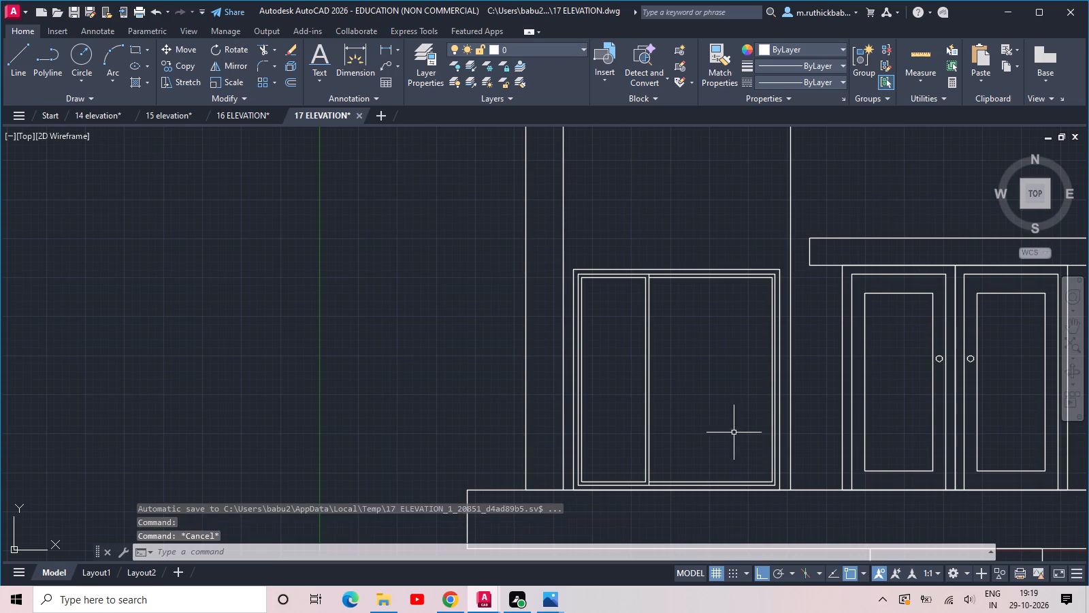
Stretch both lines of the ground-floor window's centre mullion about 10 inches inward so the two panes are nearly equal.
scroll(732, 422, "down", 2)
scroll(734, 404, "up", 1)
scroll(734, 401, "down", 1)
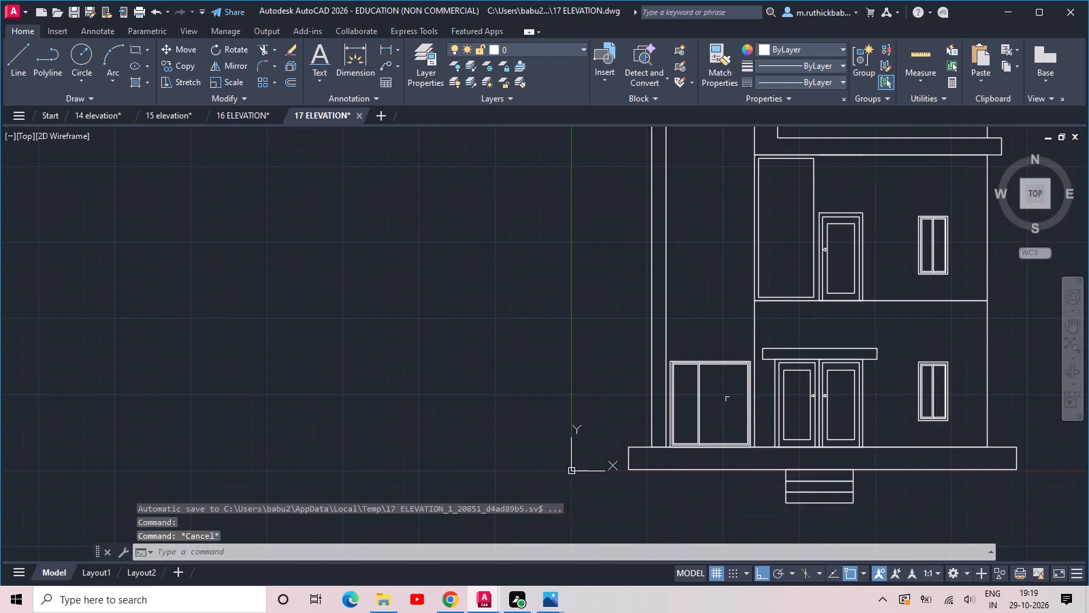
left_click(711, 405)
left_click(681, 393)
scroll(701, 387, "up", 3)
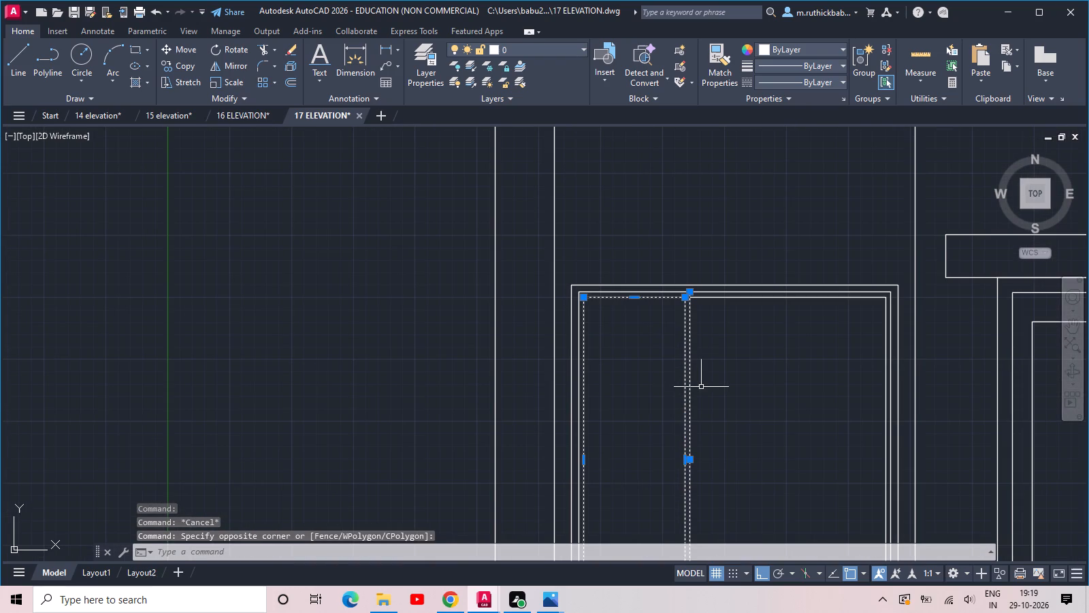
left_click(687, 459)
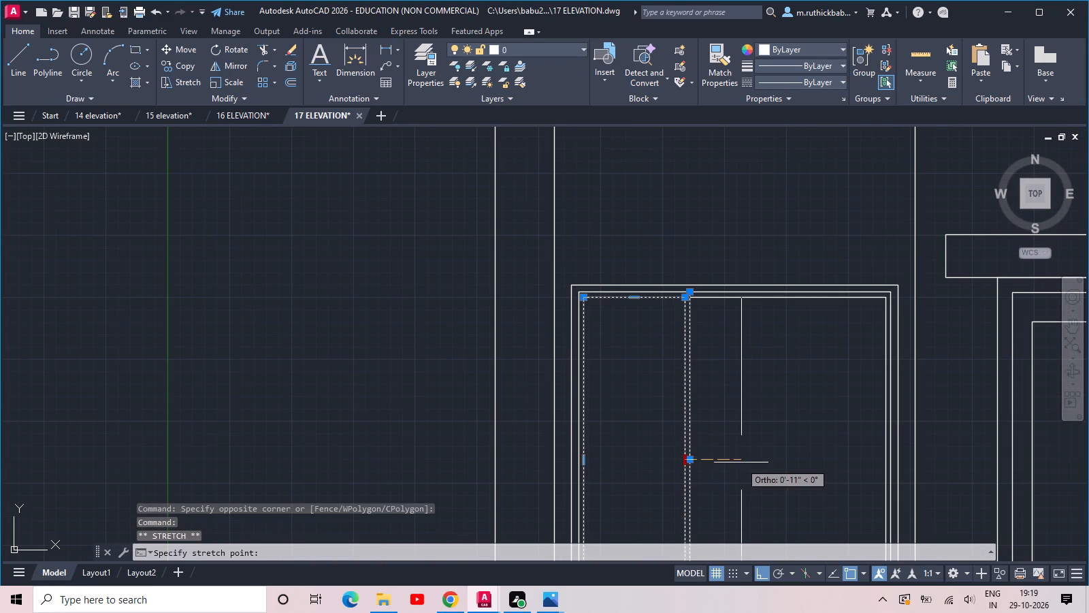
left_click(737, 461)
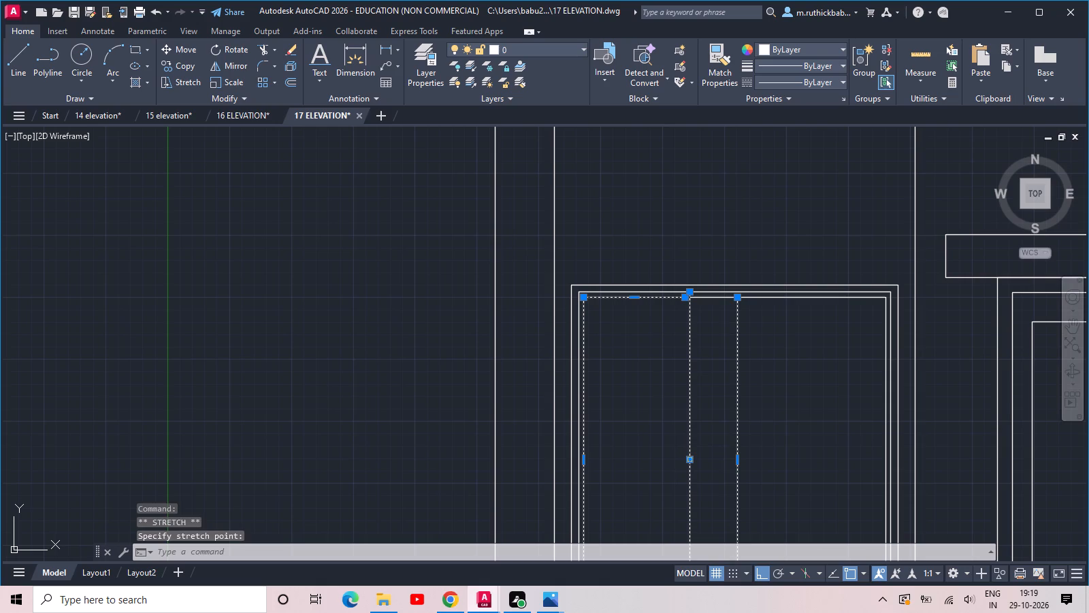
left_click(692, 463)
left_click(746, 462)
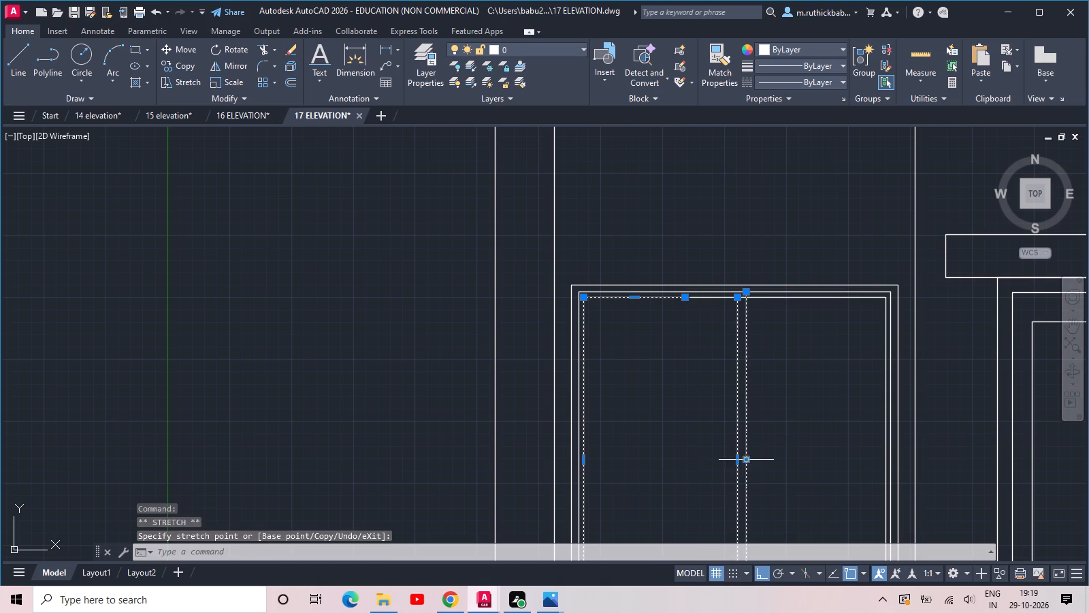
scroll(755, 452, "down", 2)
key("Escape")
Copy the ground-floor window up the side bay as a 5-item array, spaced from the plinth line to the first-floor line.
middle_click_drag(781, 462, 749, 386)
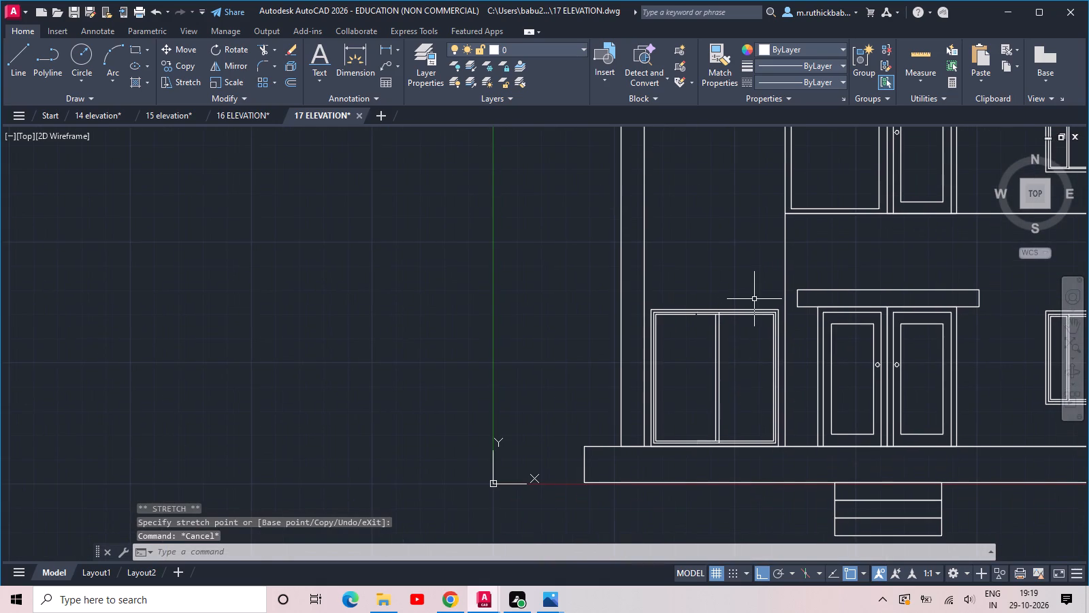
left_click(632, 285)
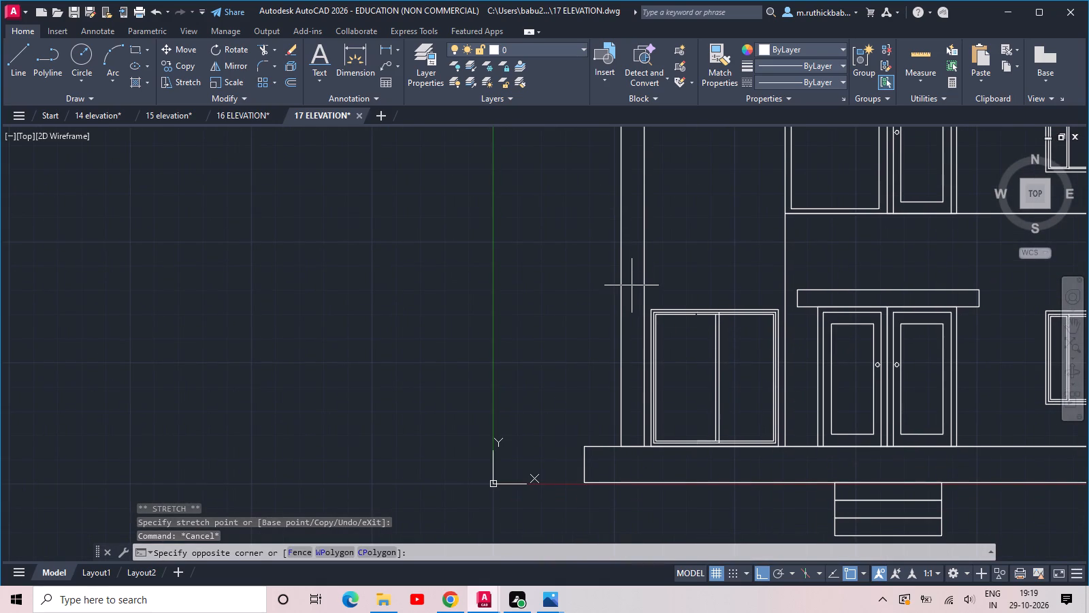
left_click(796, 464)
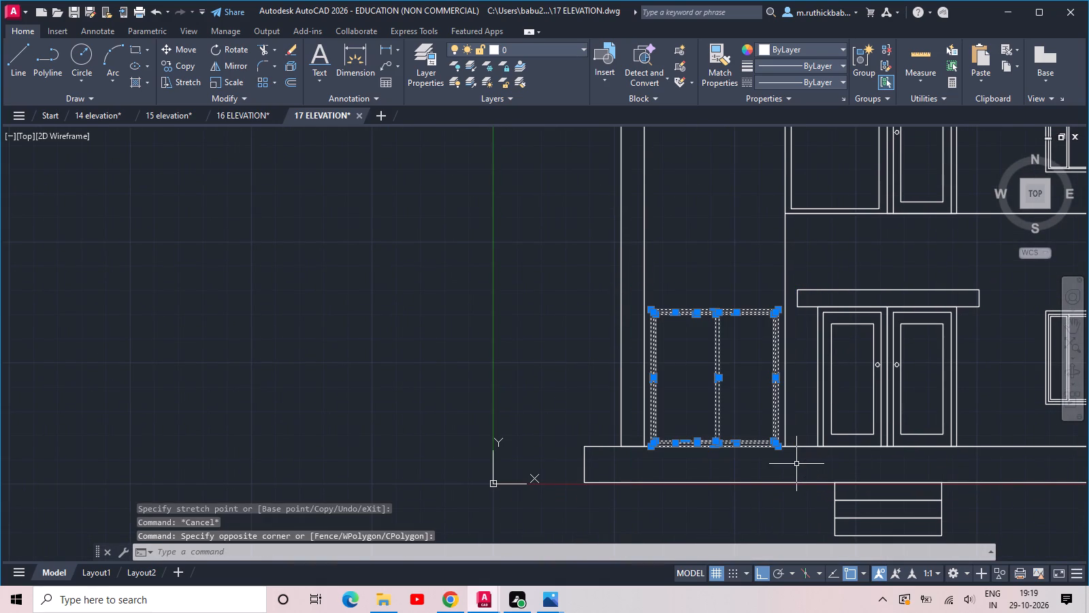
key("c")
key("o")
key("space")
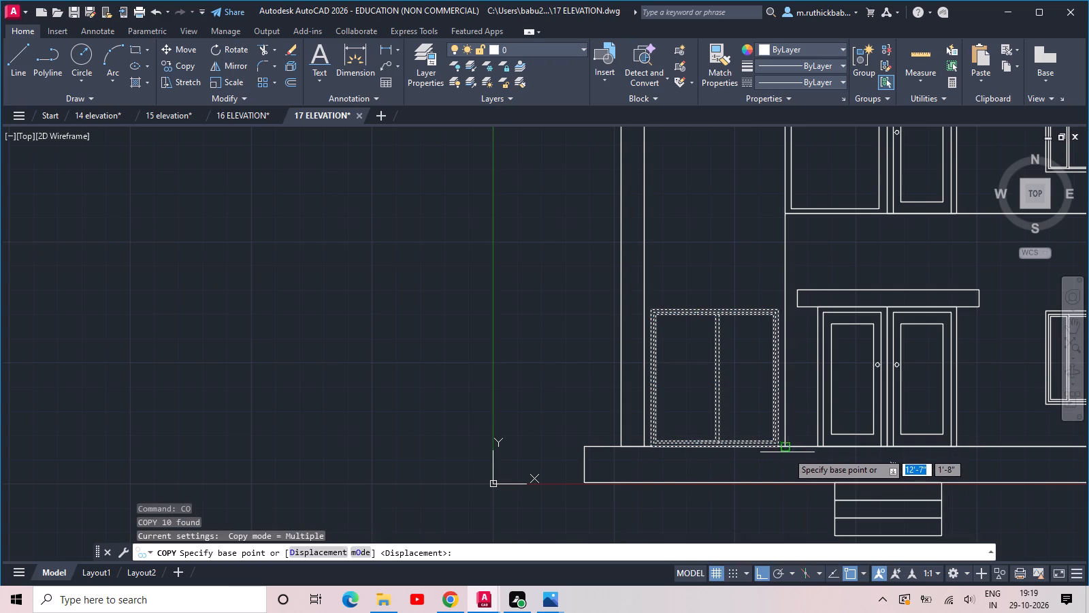
left_click(787, 447)
type("ARR 5")
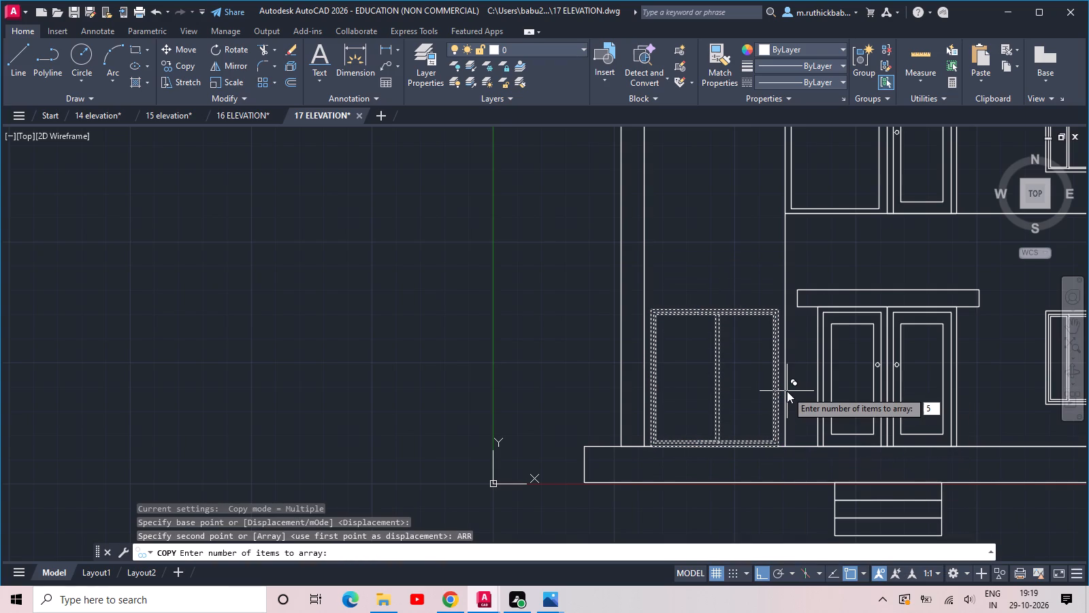
key("Return")
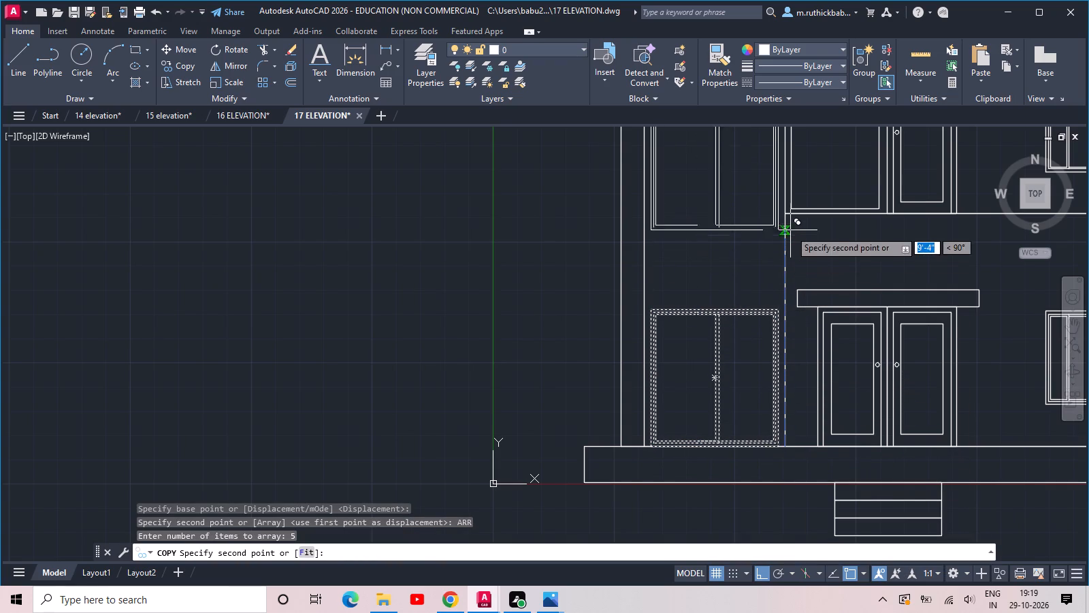
left_click(784, 216)
middle_click_drag(783, 264, 784, 287)
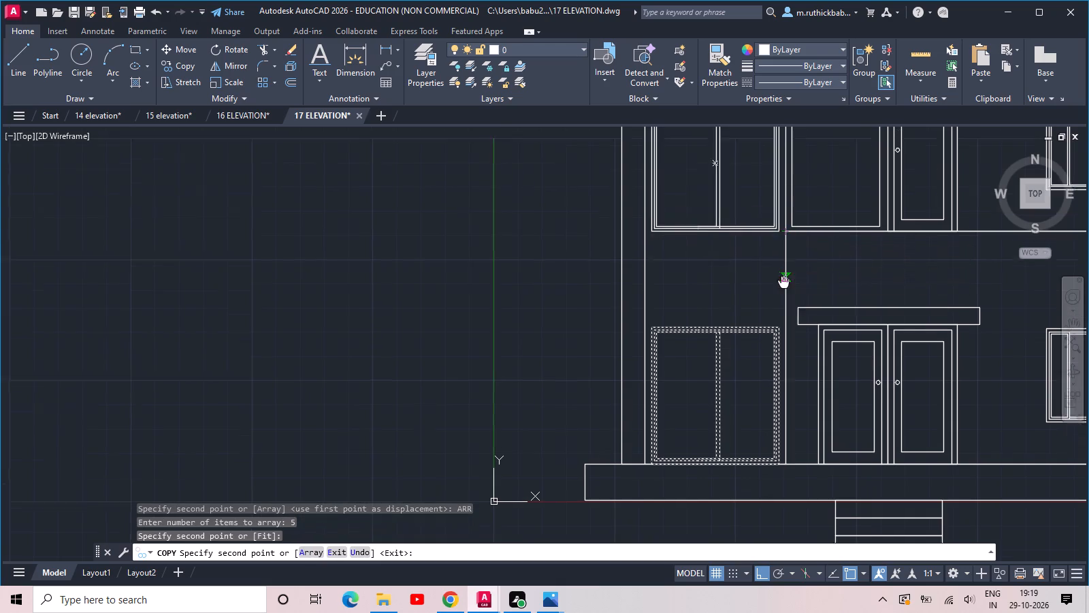
middle_click_drag(784, 287, 749, 576)
key("Escape")
Check the arrayed side-bay windows against the floor levels and the top of the building.
scroll(753, 397, "down", 3)
middle_click_drag(761, 388, 769, 373)
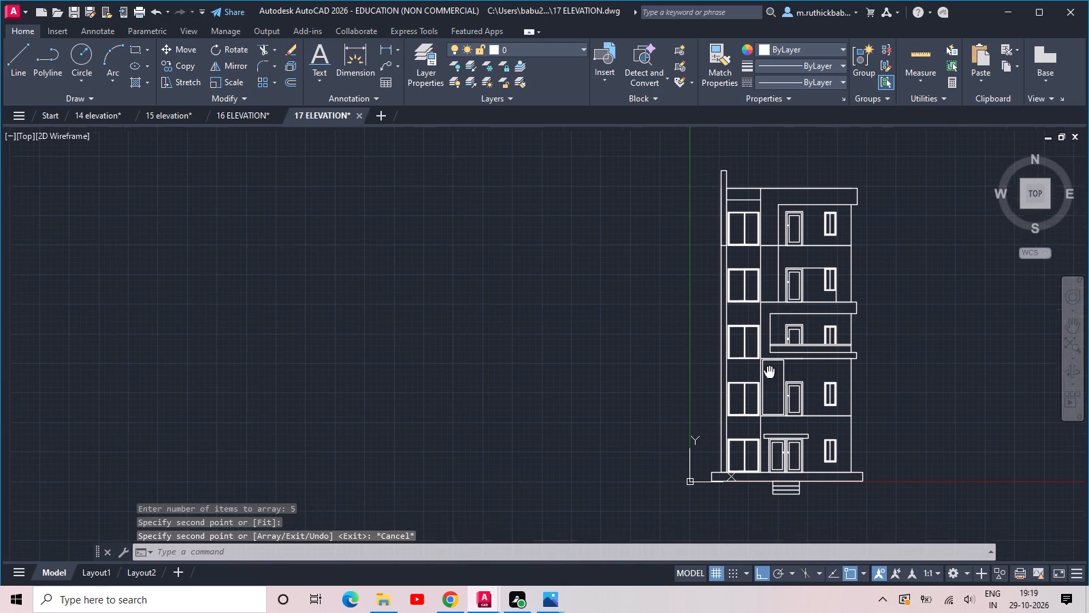
middle_click_drag(769, 373, 769, 368)
scroll(761, 282, "up", 3)
middle_click_drag(731, 272, 727, 518)
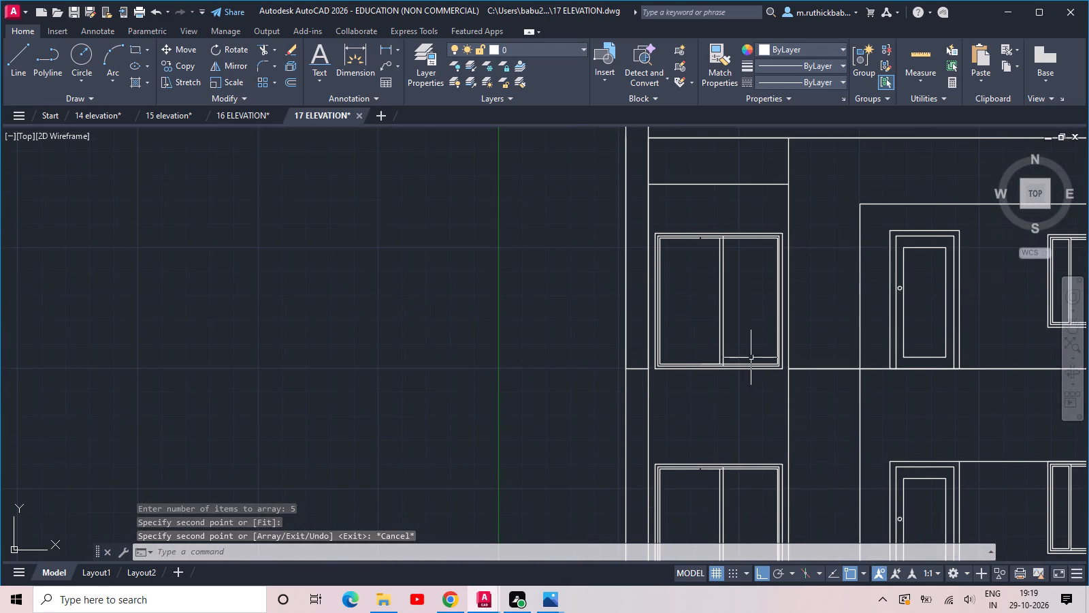
scroll(751, 347, "up", 1)
scroll(608, 373, "down", 3)
middle_click_drag(665, 394, 677, 362)
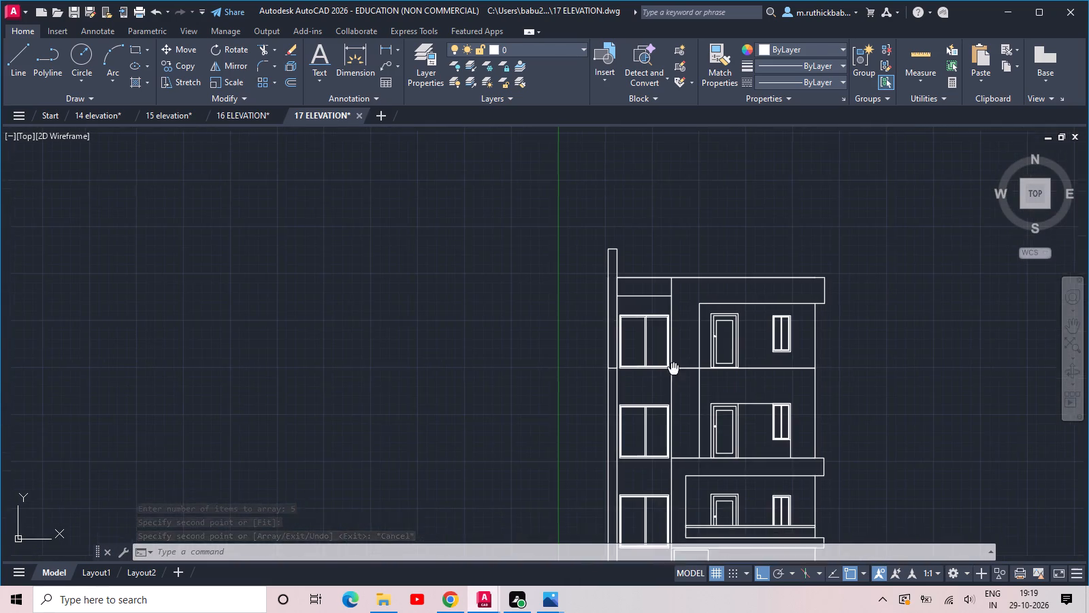
middle_click_drag(677, 362, 704, 260)
Save the drawing.
key("ctrl+s")
key("ctrl+s")
Hatch the narrow side strip below the top-floor level with the AR-B88 pattern.
scroll(704, 260, "down", 3)
scroll(736, 292, "up", 1)
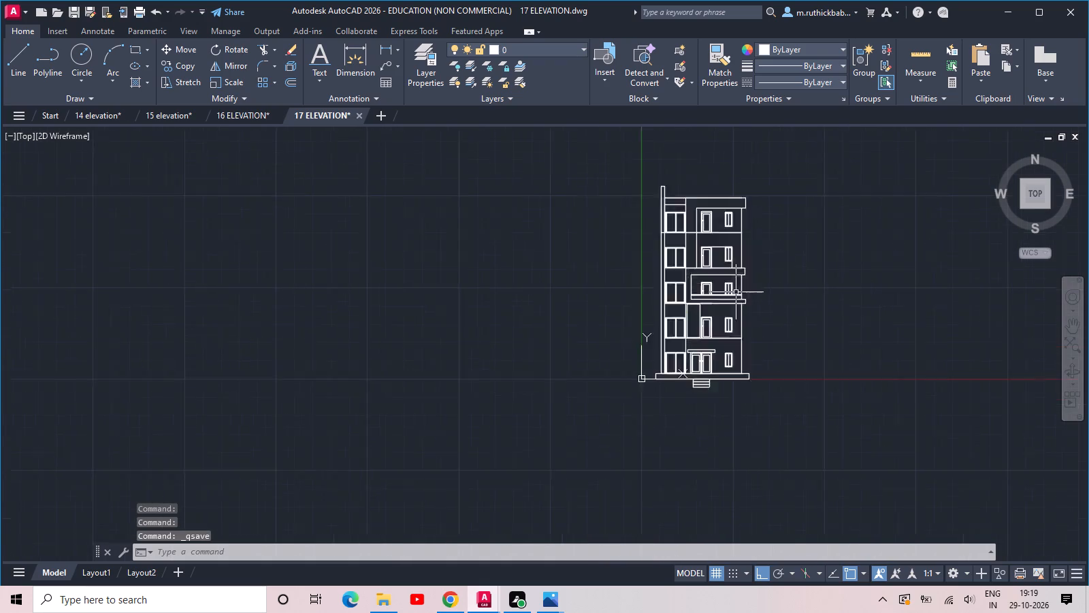
scroll(736, 292, "up", 1)
middle_click_drag(697, 290, 699, 392)
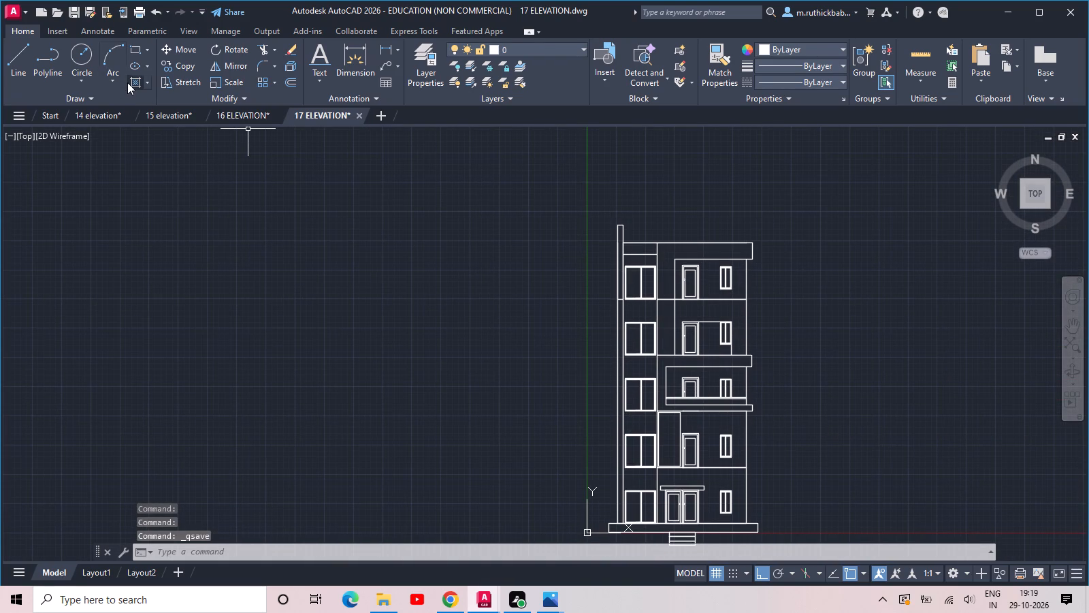
left_click(130, 82)
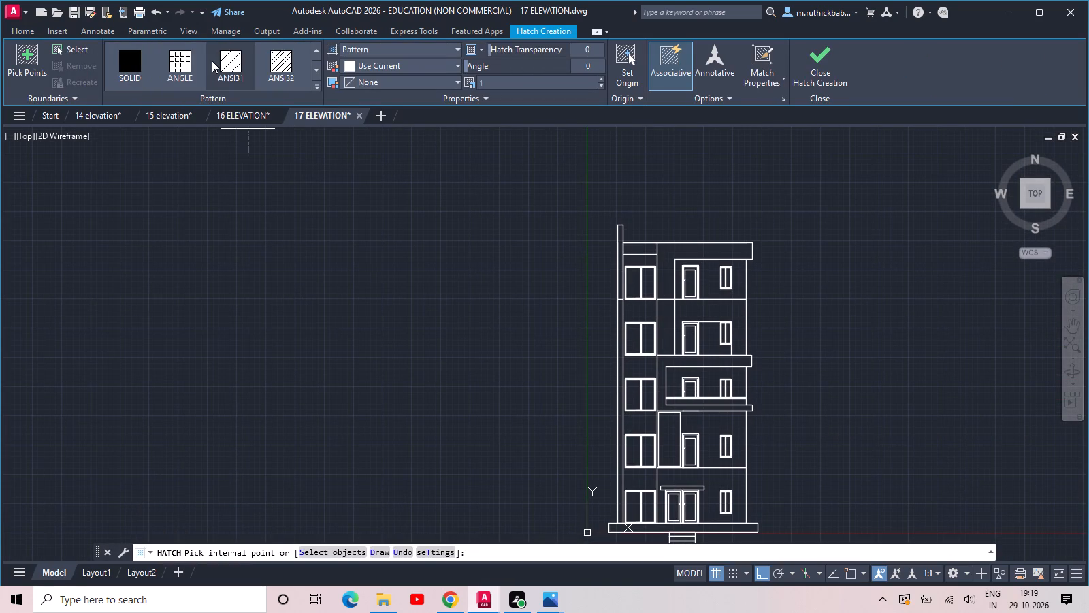
scroll(212, 61, "down", 3)
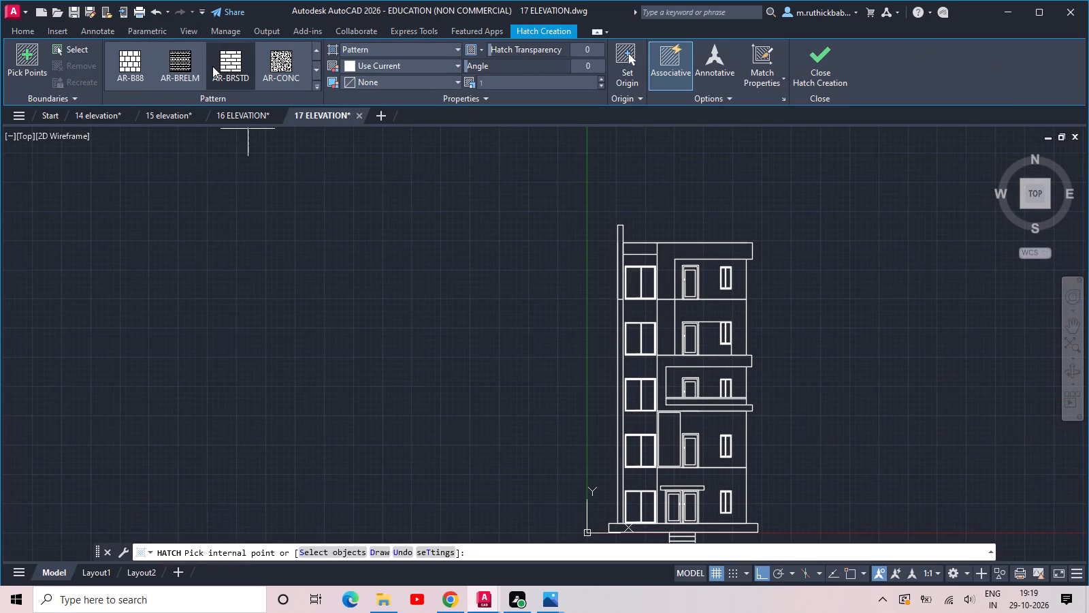
left_click(130, 66)
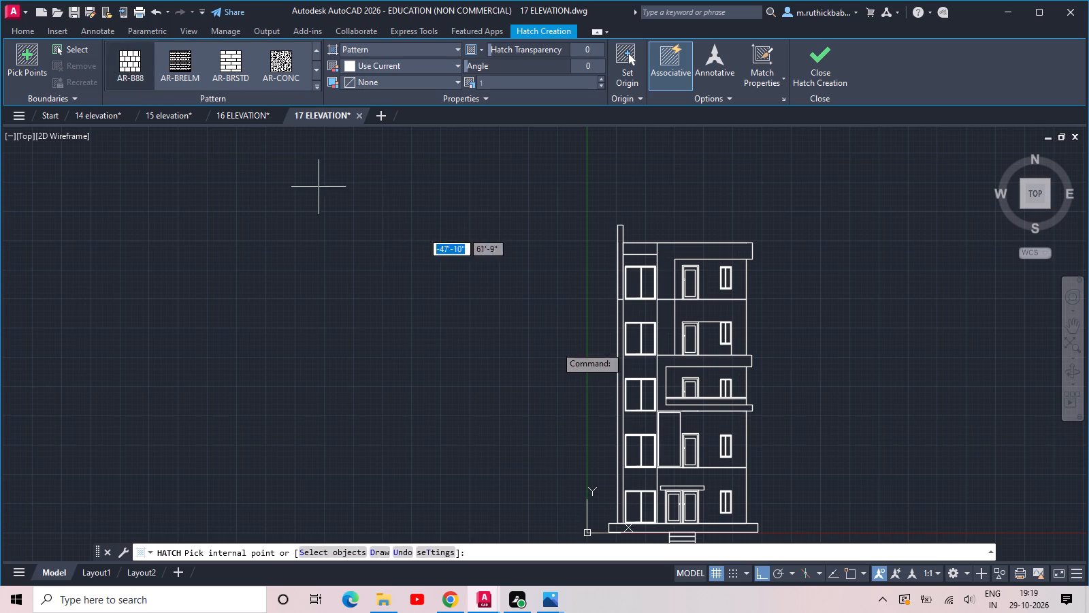
scroll(642, 389, "up", 2)
left_click(586, 354)
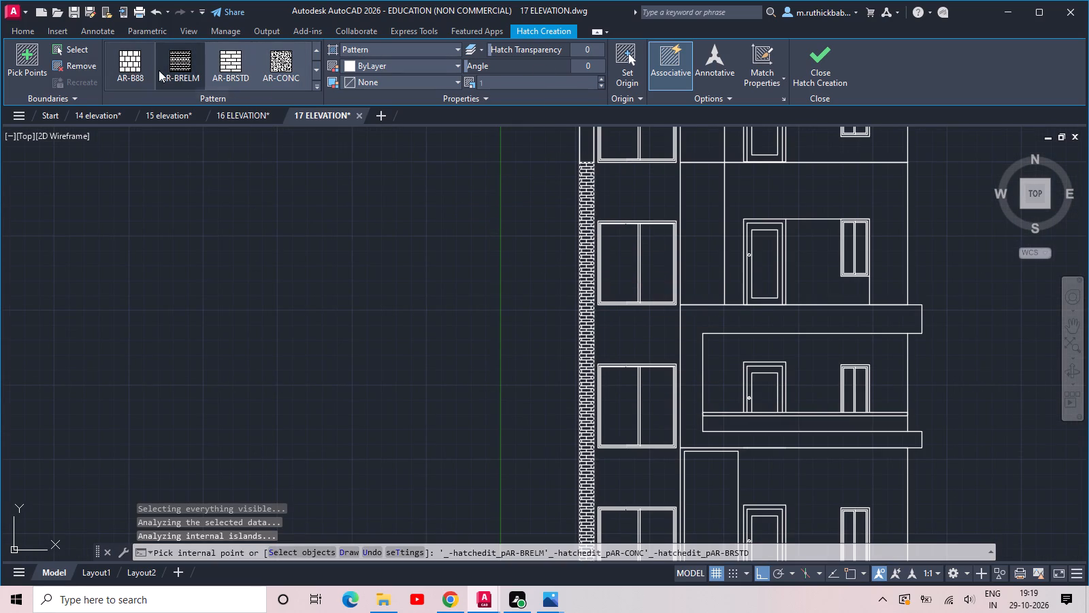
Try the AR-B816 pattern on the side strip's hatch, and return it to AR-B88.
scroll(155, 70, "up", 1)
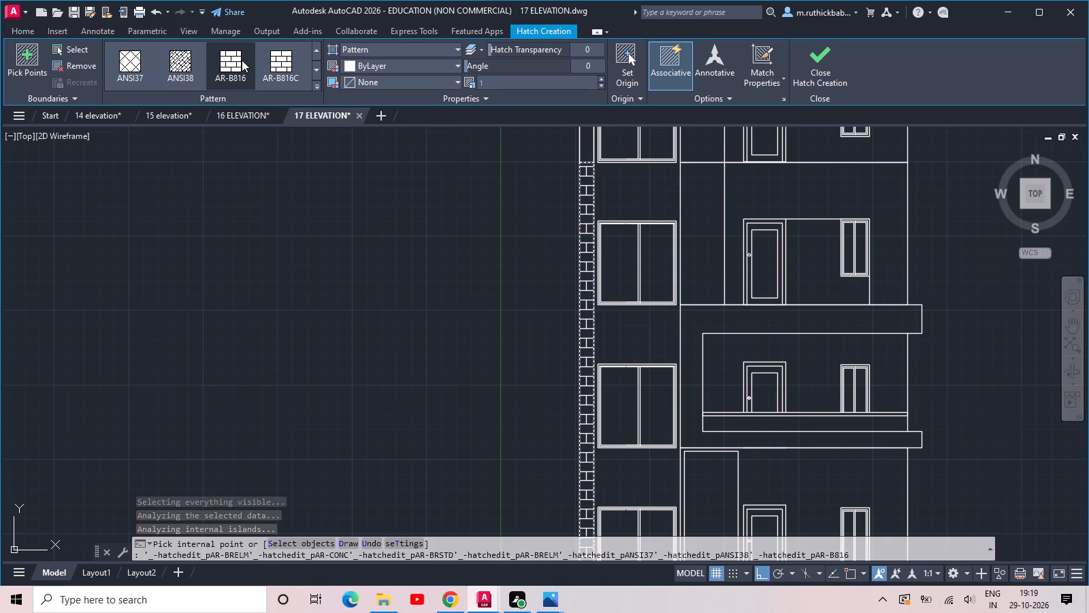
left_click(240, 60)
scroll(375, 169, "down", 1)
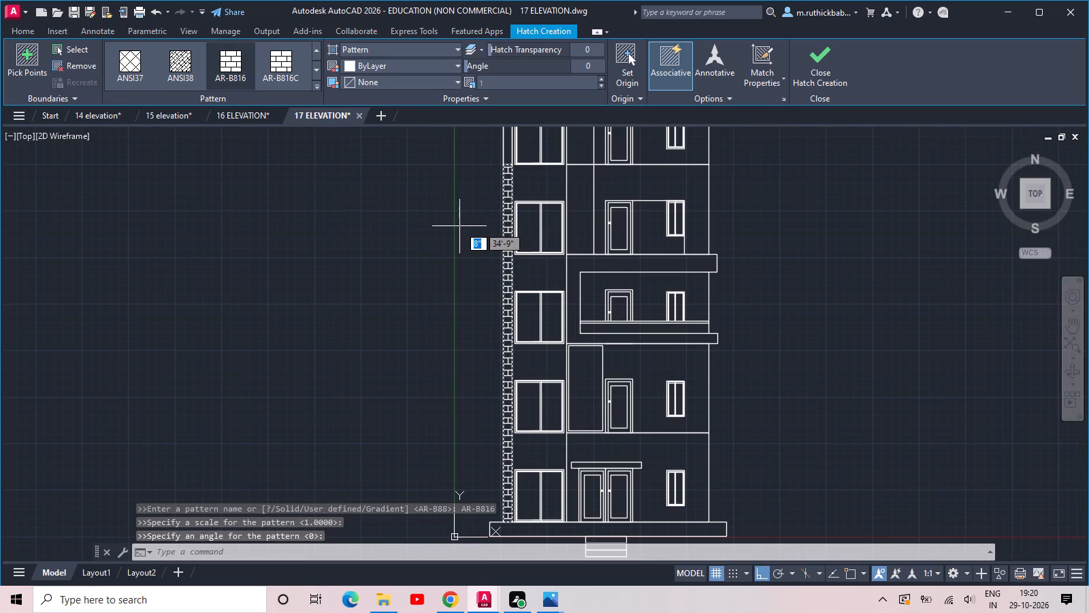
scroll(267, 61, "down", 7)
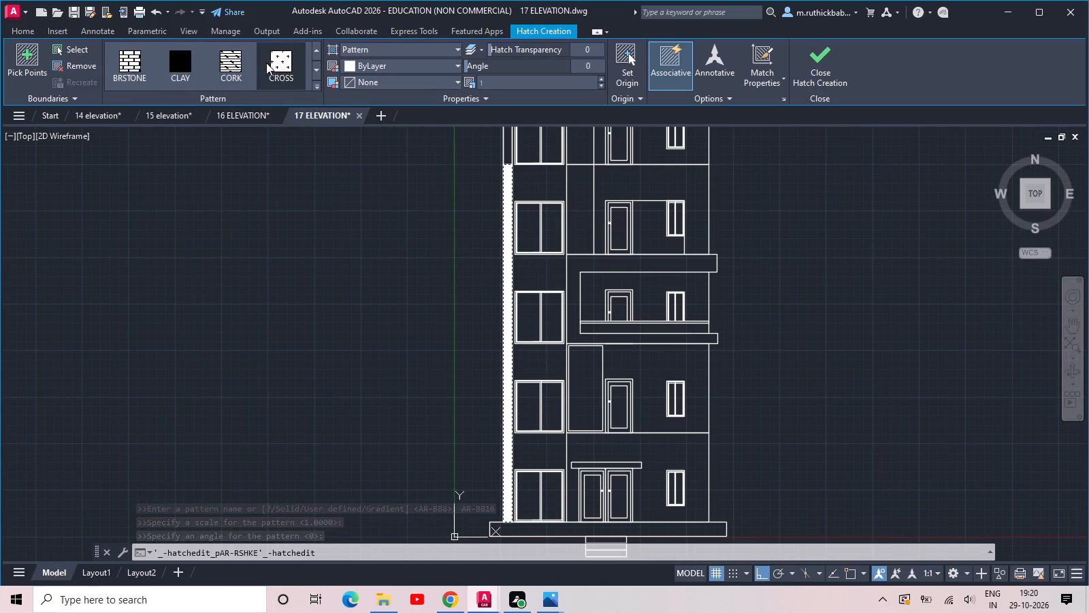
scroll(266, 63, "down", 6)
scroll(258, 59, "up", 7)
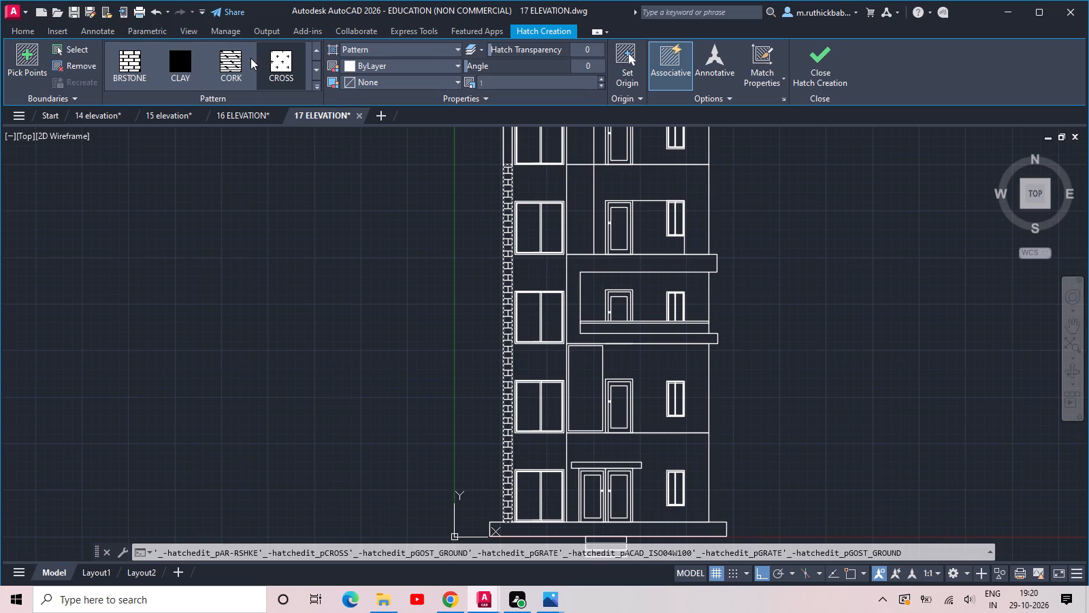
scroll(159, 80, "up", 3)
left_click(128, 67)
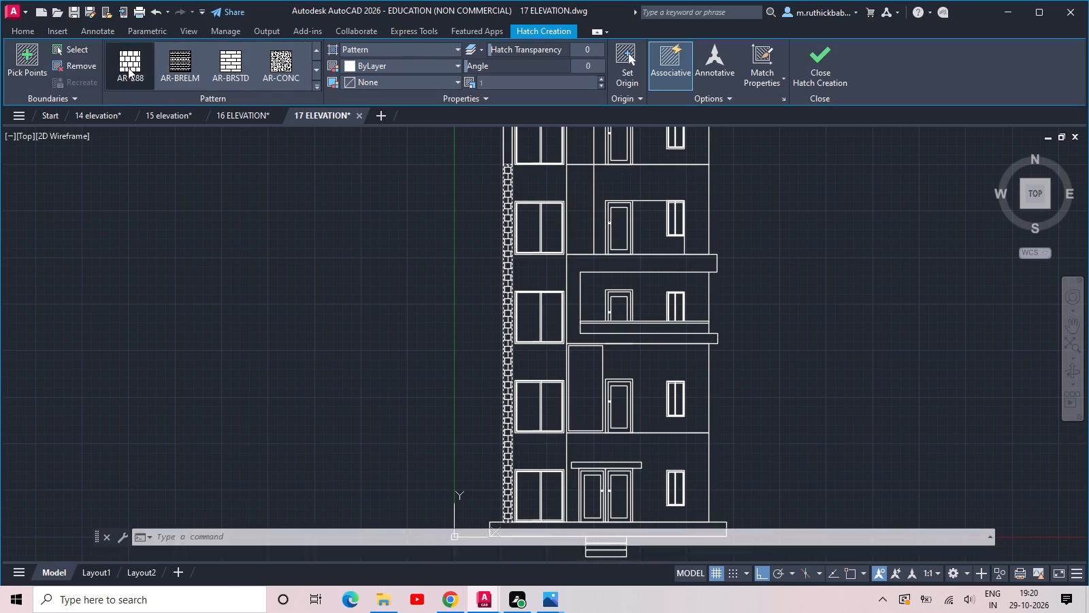
Finish the side strip's hatch, and set up a new hatch with the USER pattern at a spacing of 12 inches.
double_click(826, 65)
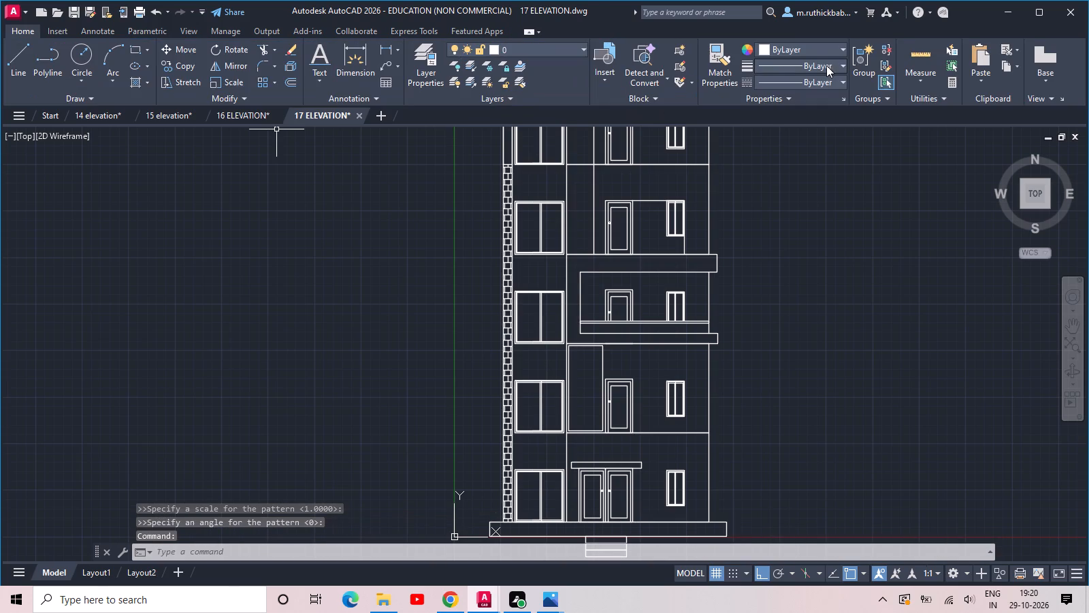
key("space")
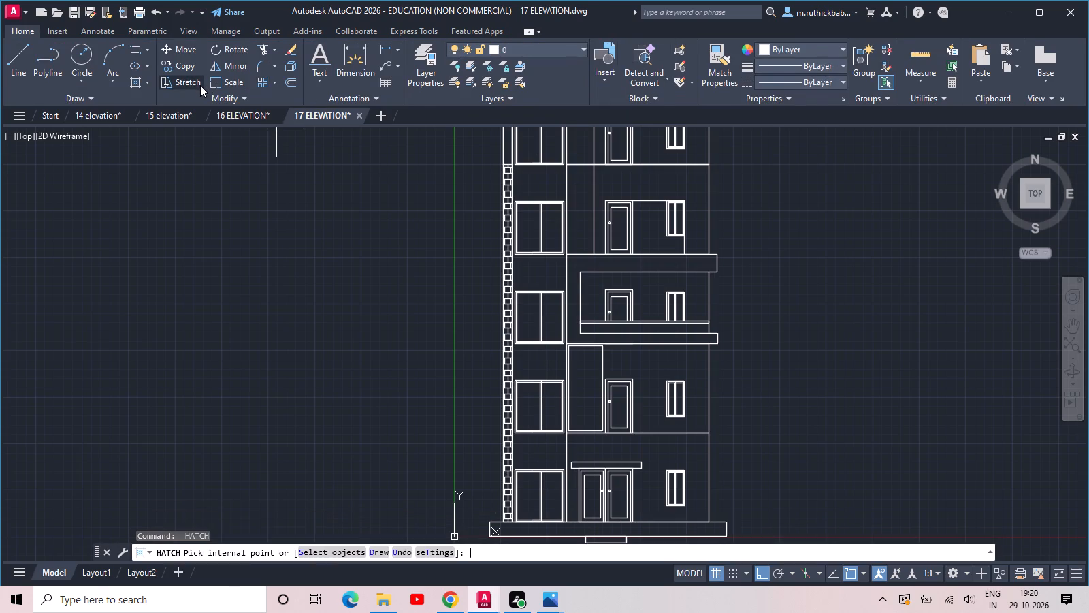
scroll(227, 63, "up", 2)
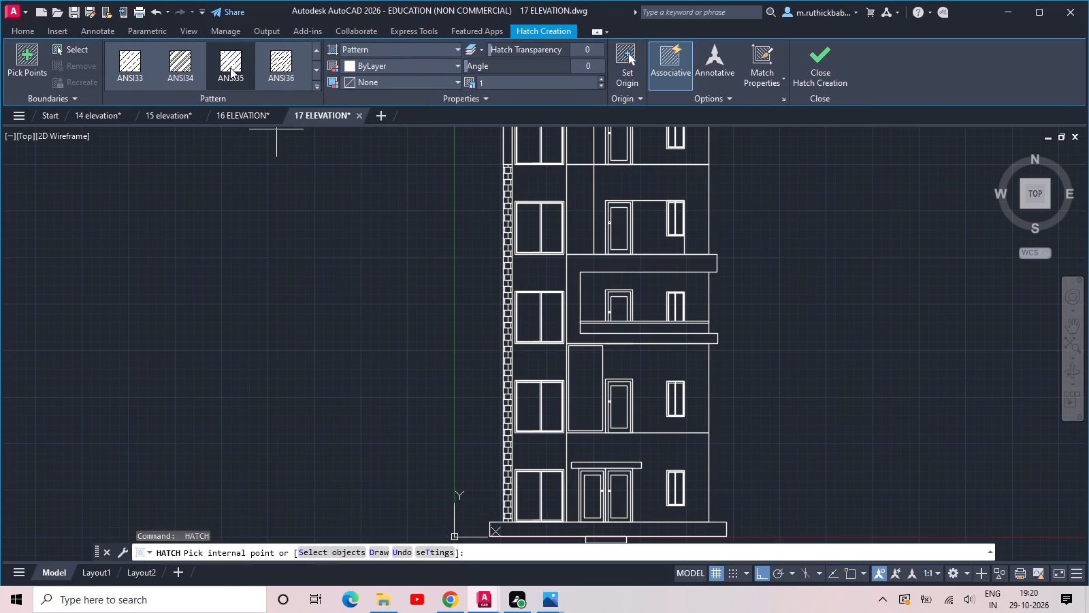
scroll(230, 67, "up", 1)
scroll(230, 67, "down", 7)
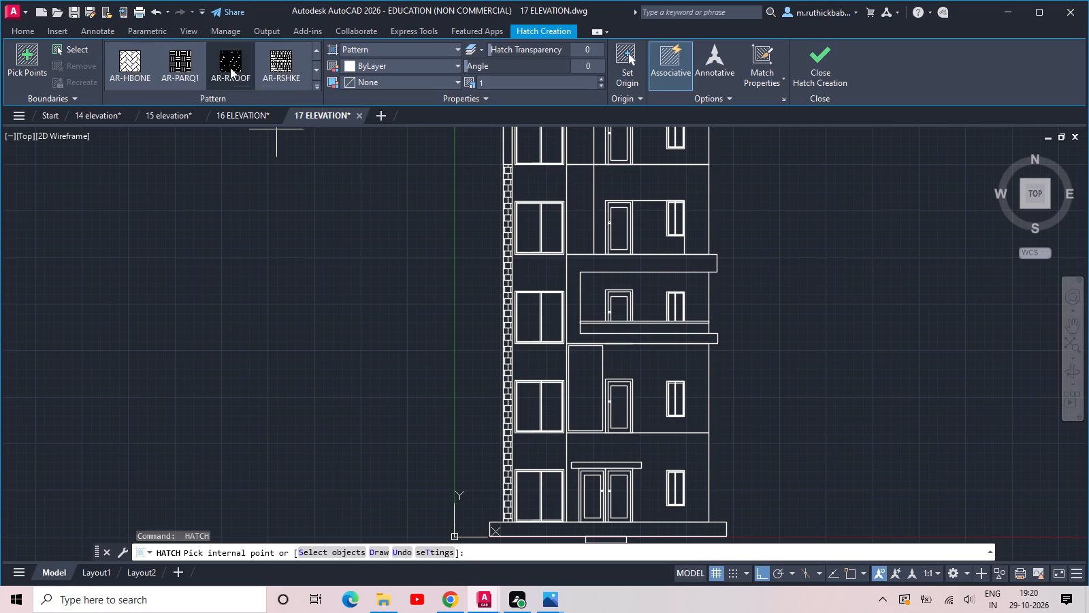
scroll(230, 67, "down", 20)
scroll(230, 67, "down", 2)
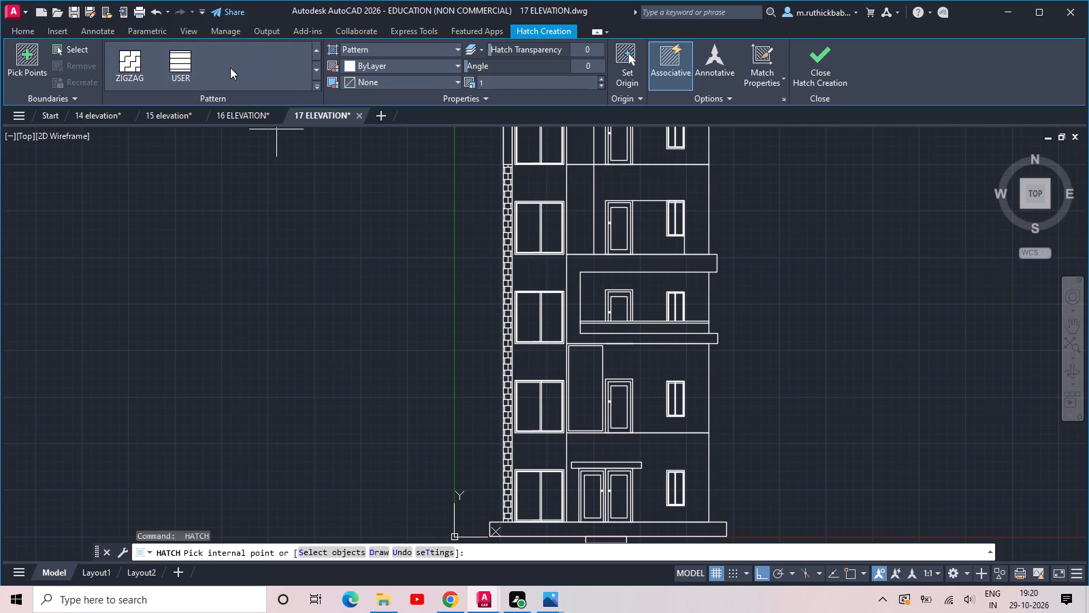
left_click(185, 63)
scroll(585, 226, "up", 1)
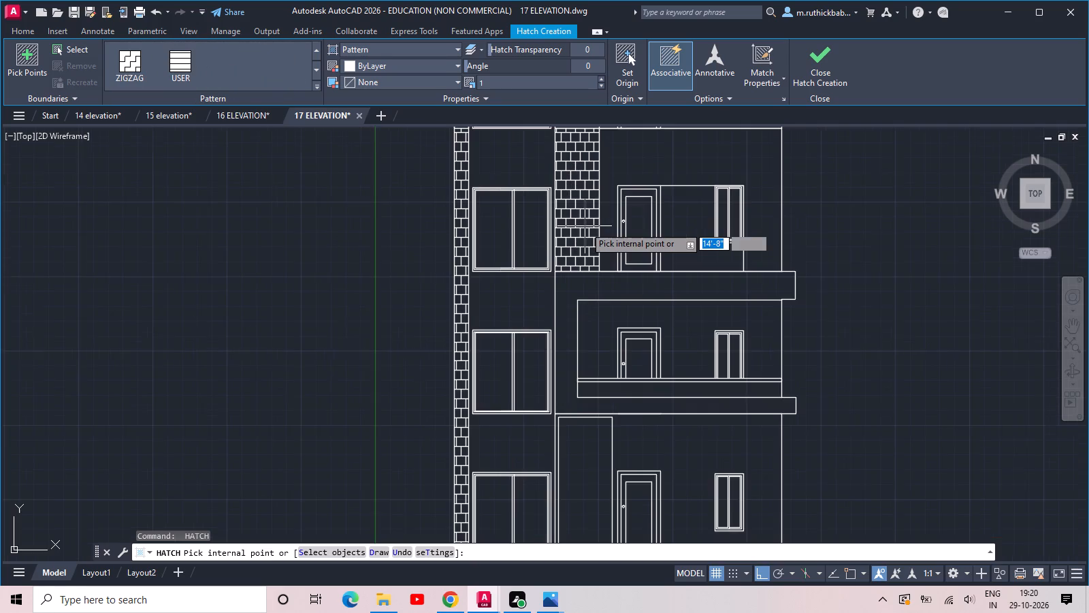
middle_click_drag(585, 226, 530, 306)
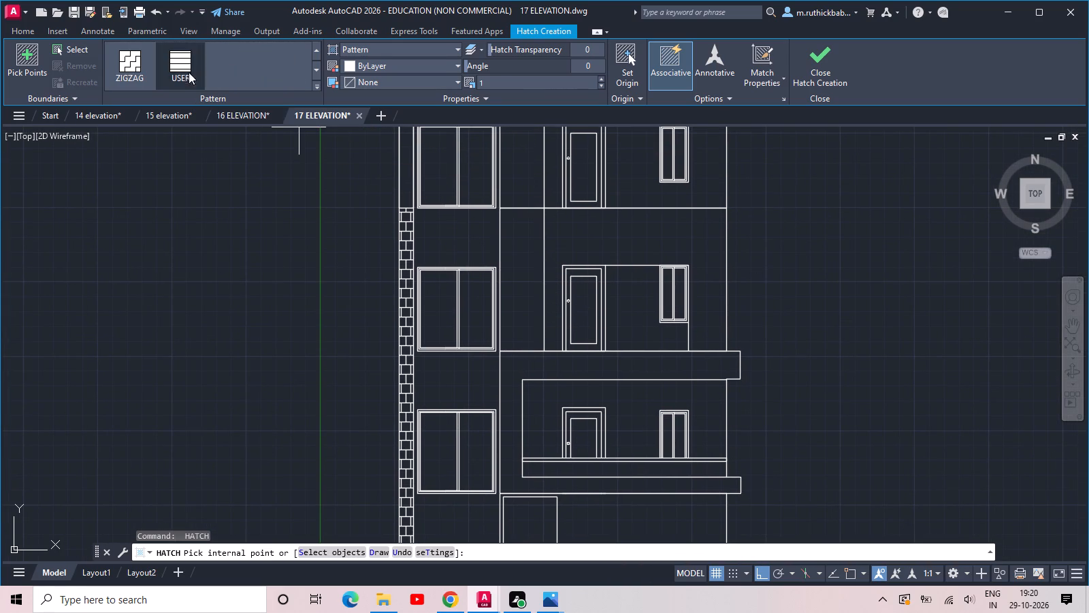
left_click(186, 67)
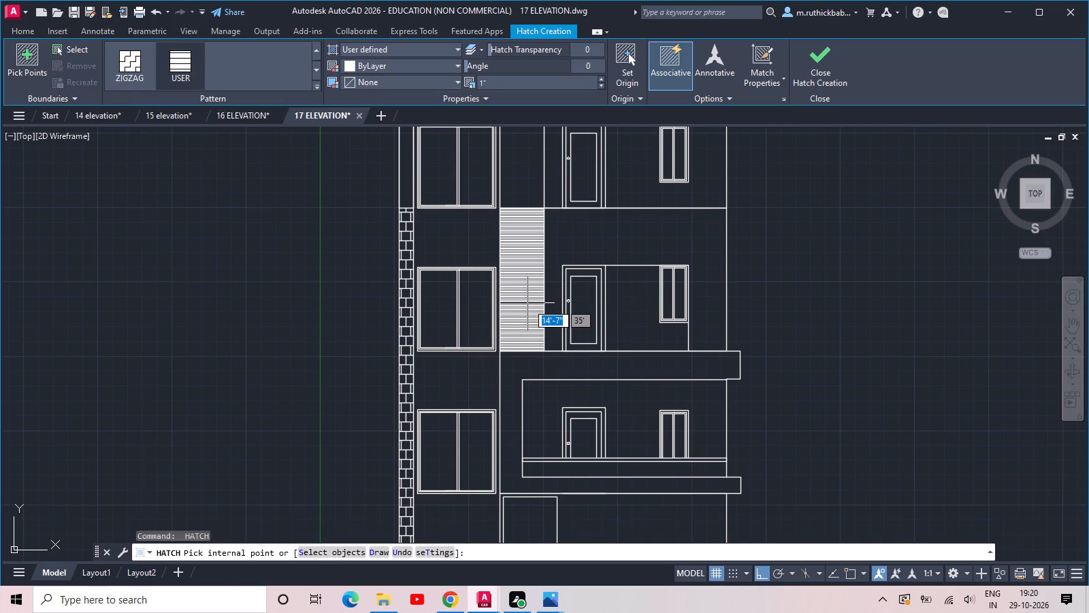
left_click(493, 81)
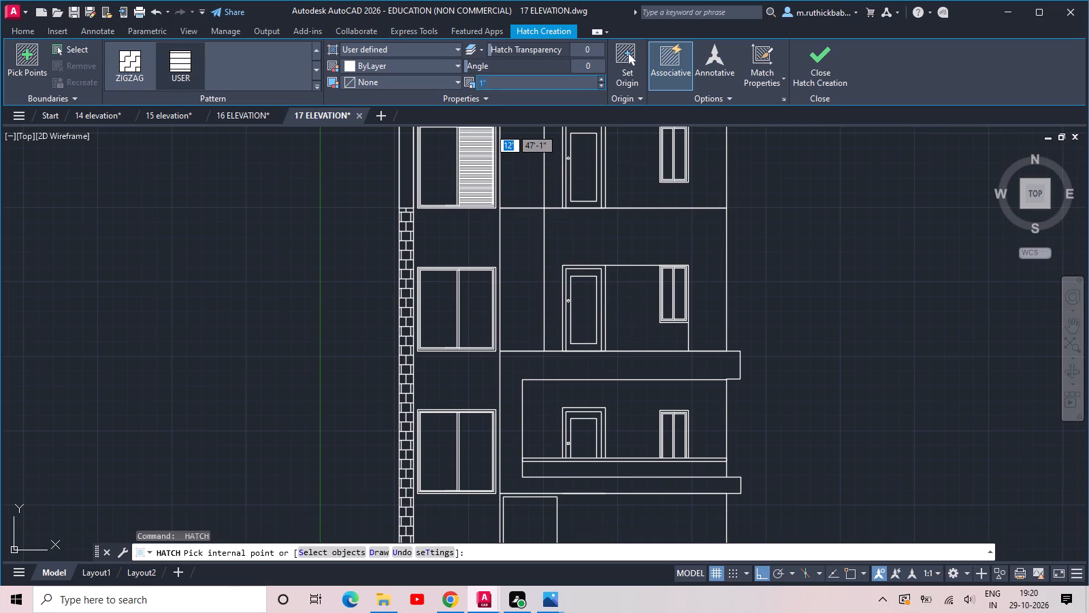
type("12")
key("space")
key("Return")
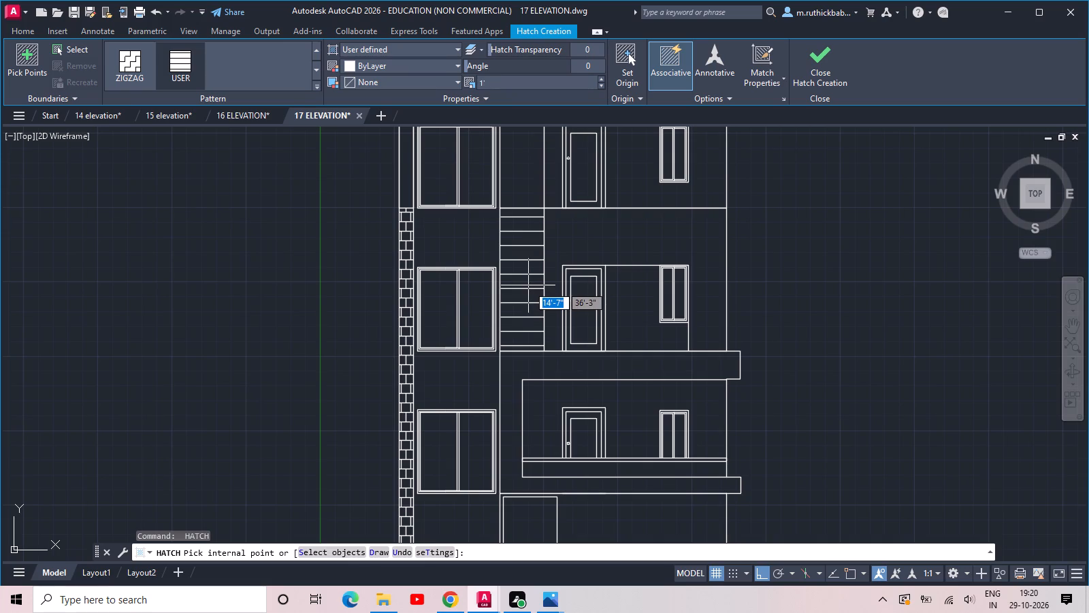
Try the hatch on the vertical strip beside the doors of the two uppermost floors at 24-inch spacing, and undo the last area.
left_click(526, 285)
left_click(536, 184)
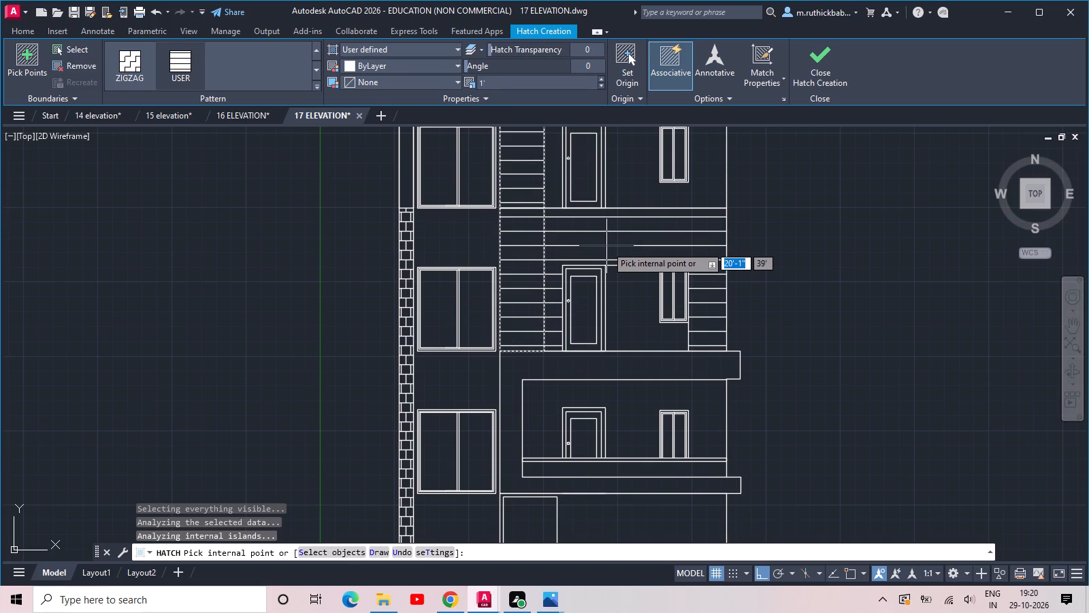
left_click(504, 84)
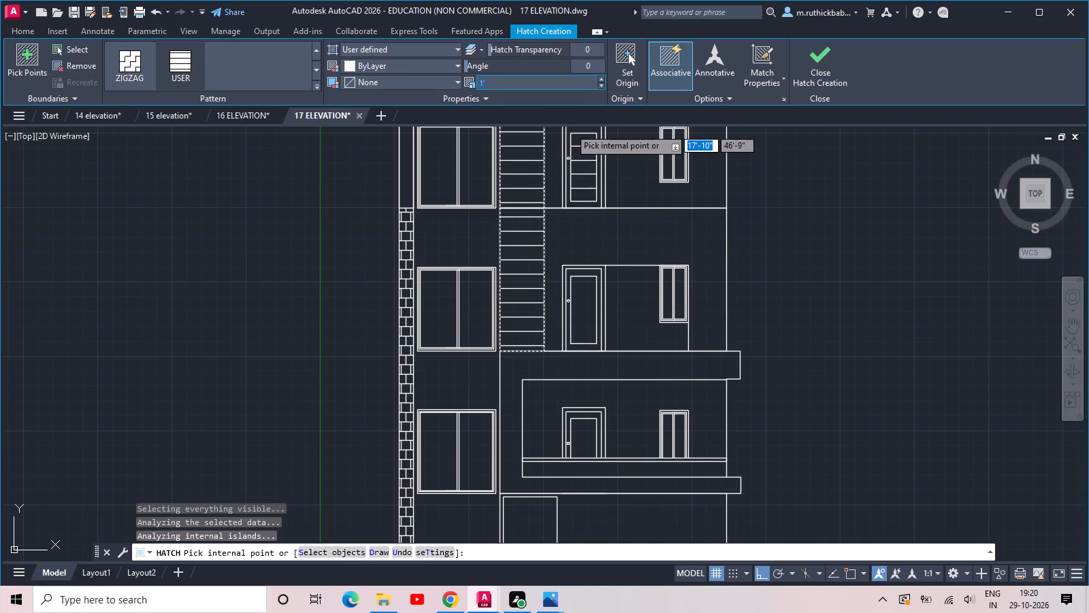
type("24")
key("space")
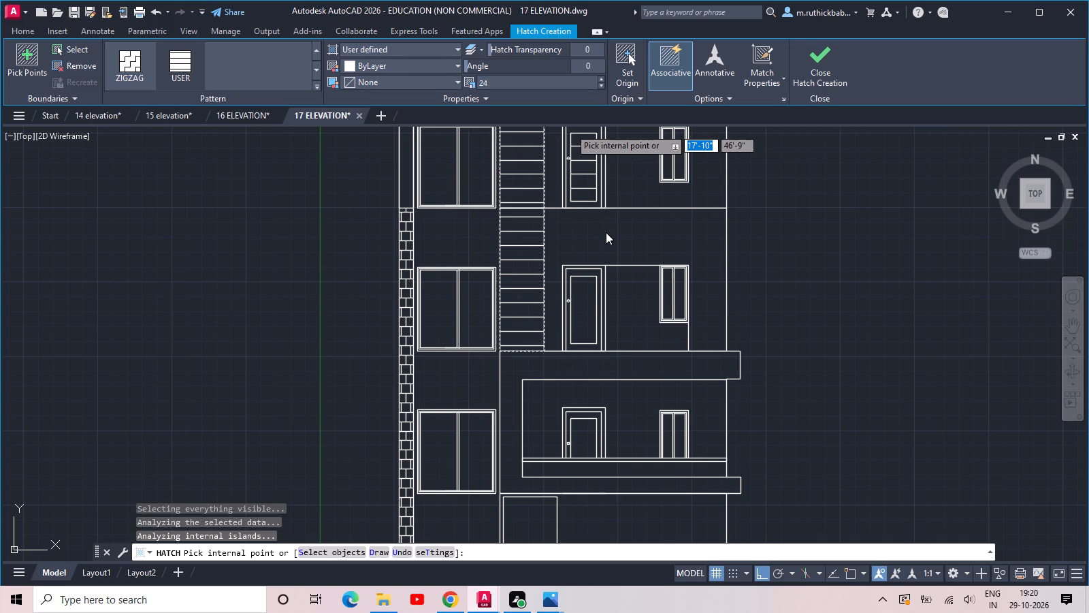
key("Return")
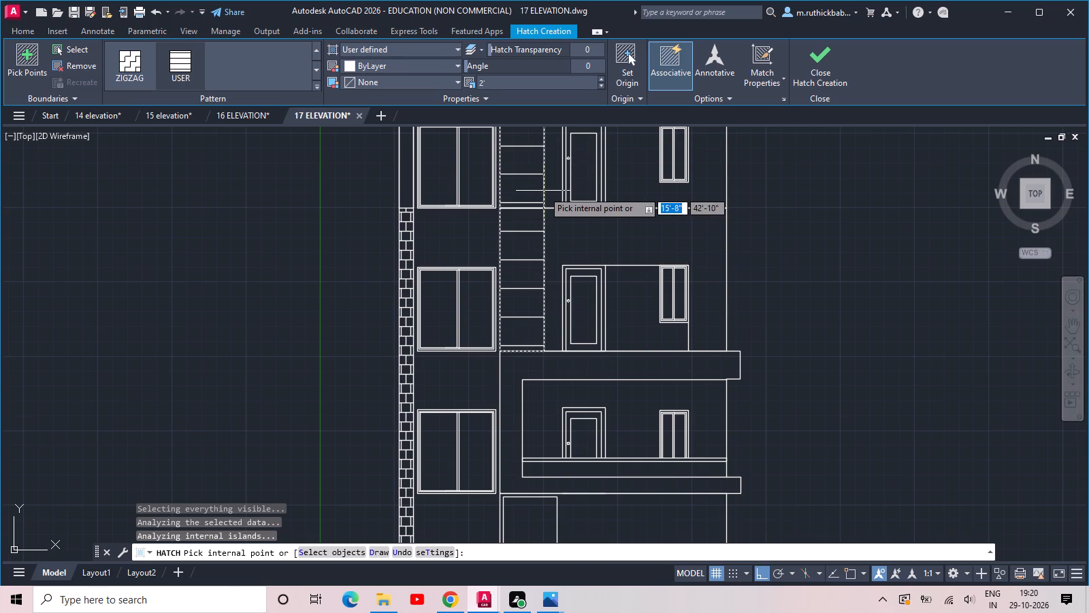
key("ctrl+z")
Hatch the strip beside the doors of the two uppermost floors, including the roof band, with USER lines at 12-inch spacing.
left_click(515, 81)
type("12")
key("space")
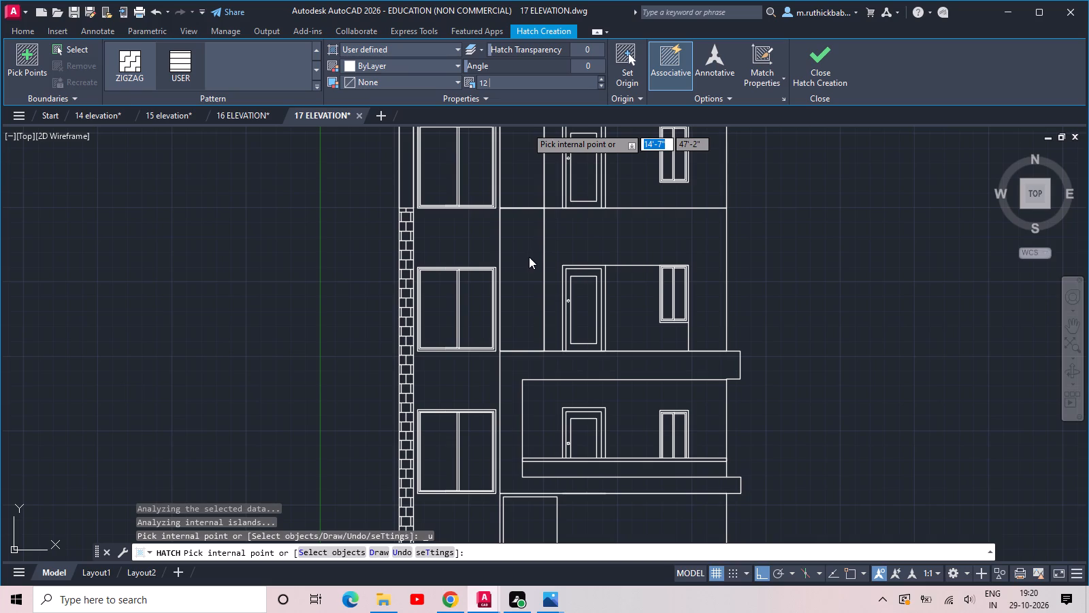
key("Return")
left_click(527, 275)
left_click(531, 190)
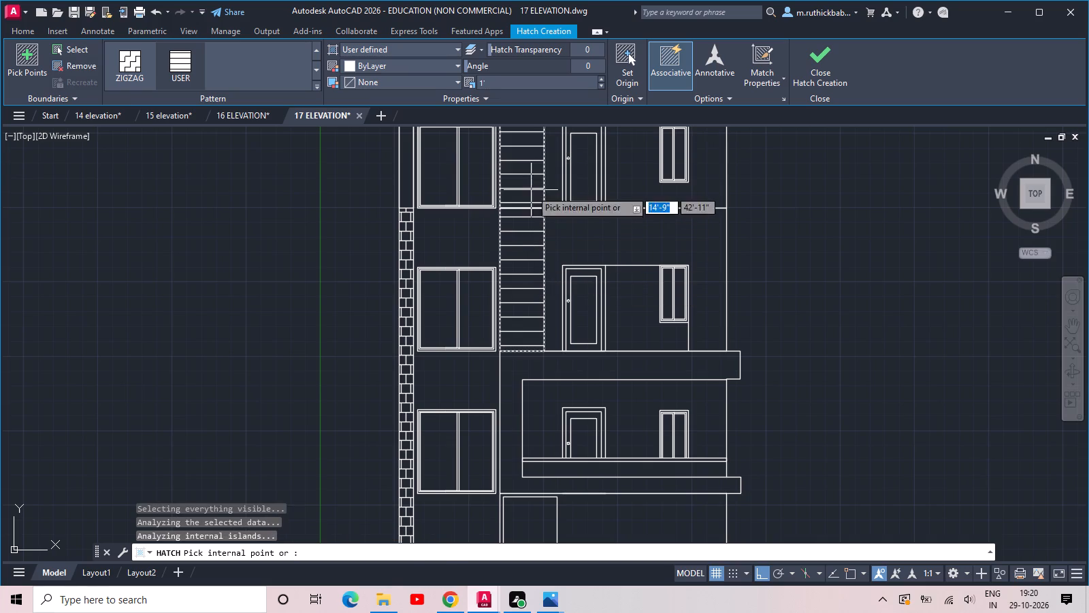
Add the C-shaped balcony surround, the door-to-window panel above it and the tall panel below it to the 12-inch hatch.
middle_click_drag(531, 190, 548, 291)
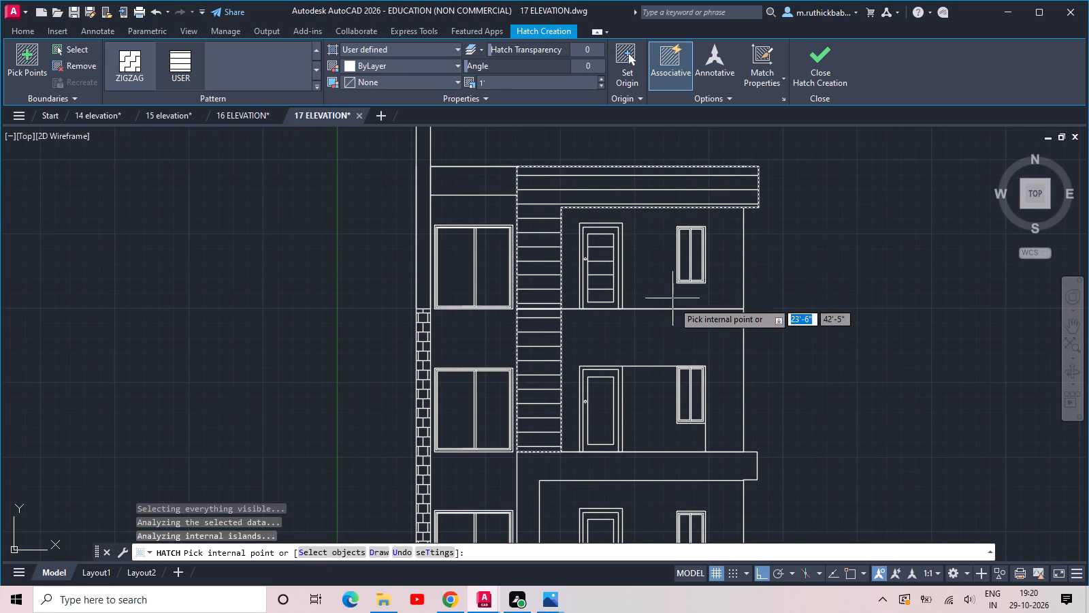
scroll(676, 313, "down", 1)
middle_click_drag(655, 412, 643, 362)
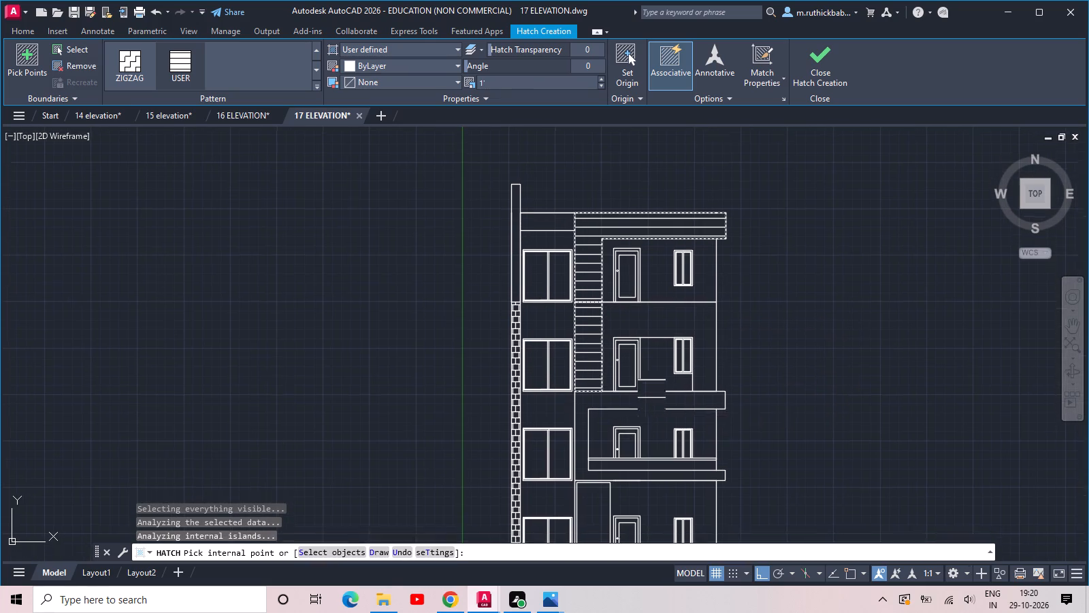
middle_click_drag(643, 362, 640, 341)
scroll(634, 343, "up", 2)
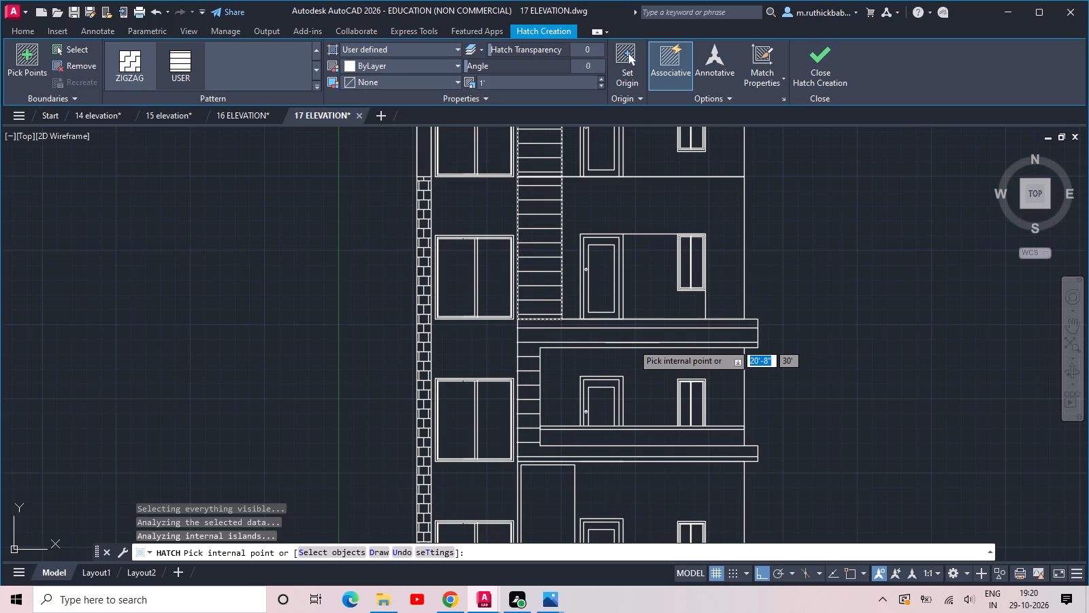
left_click(632, 343)
left_click(657, 285)
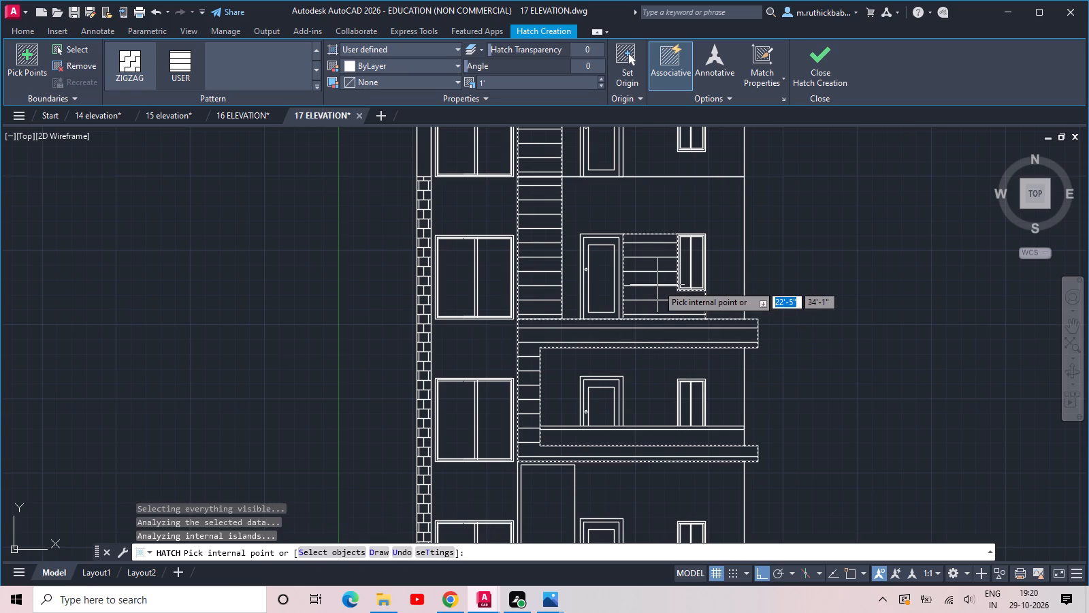
middle_click_drag(676, 392, 670, 310)
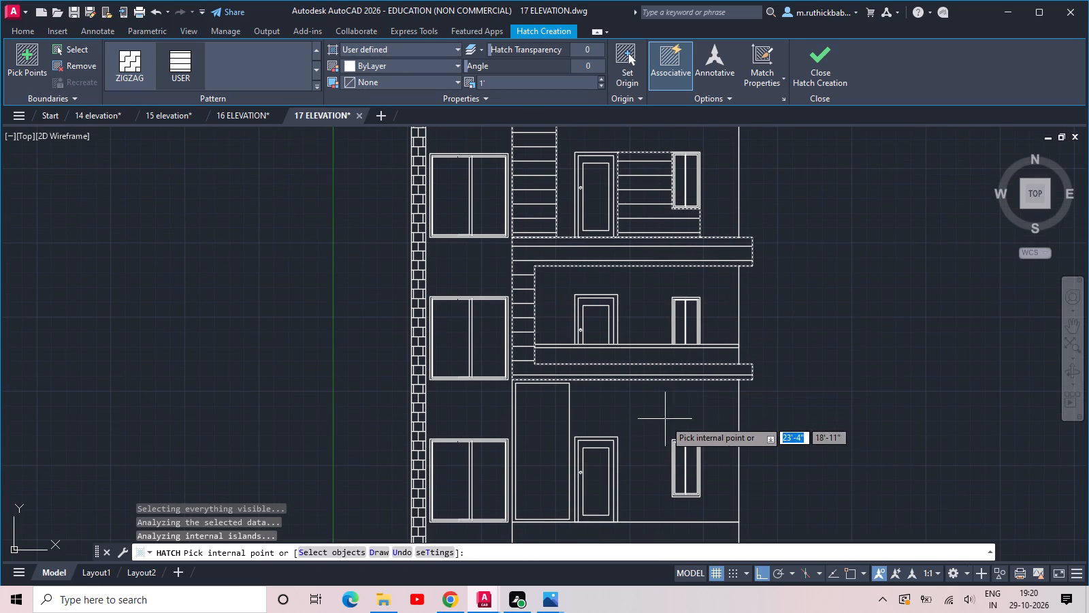
left_click(548, 433)
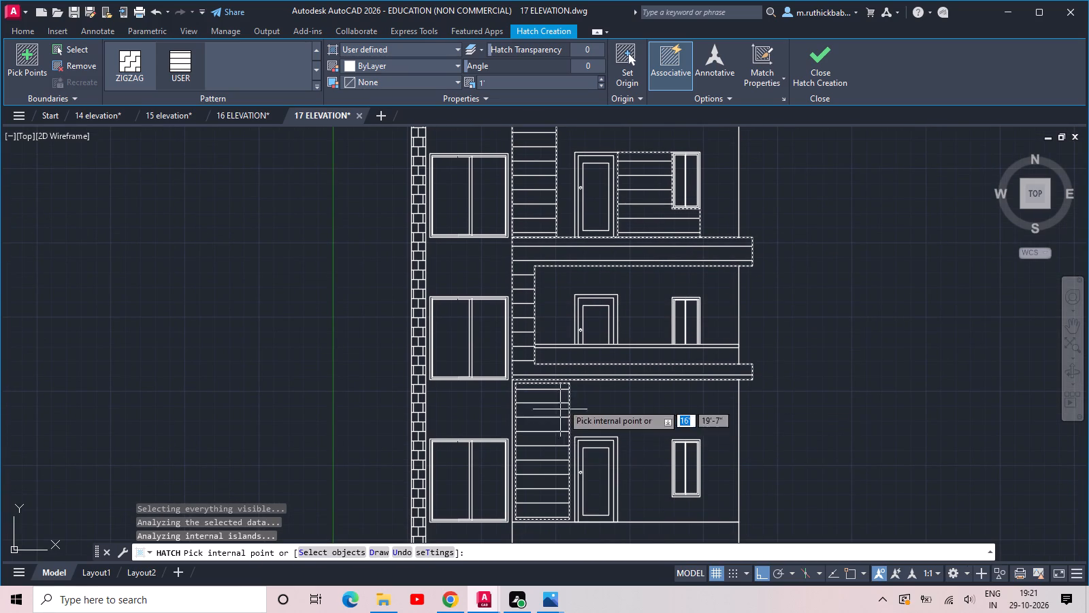
key("space")
key("space")
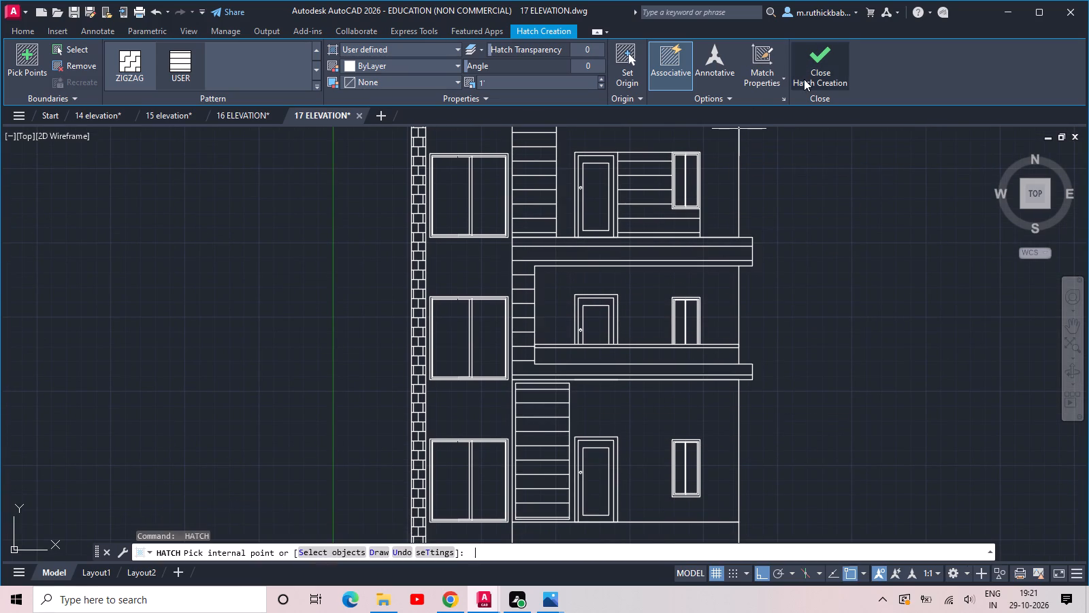
double_click(816, 72)
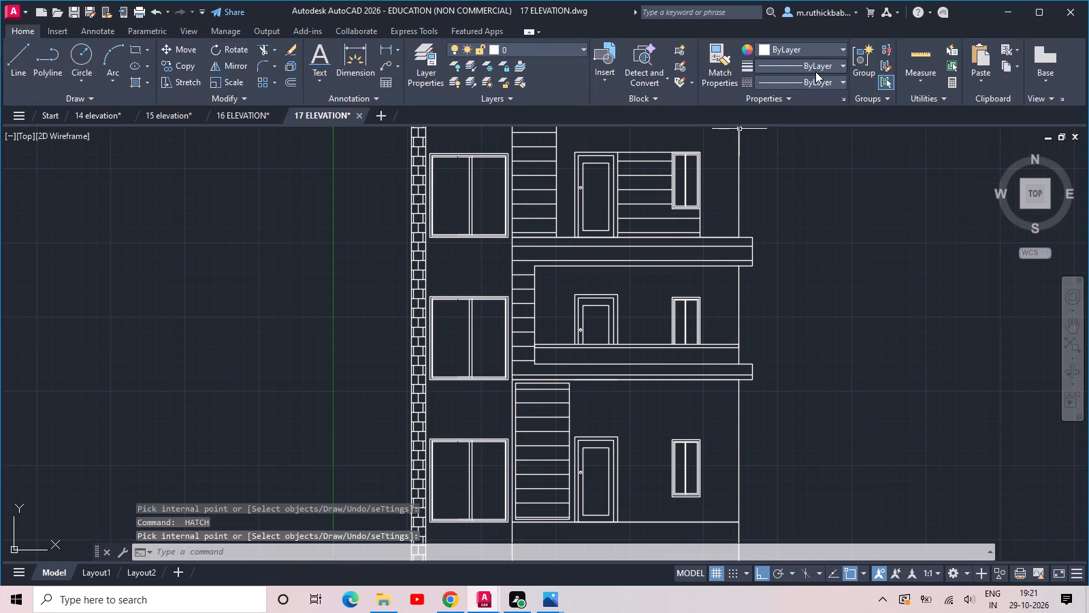
Hatch the walls around the doors and windows on the three floors below the top floor with USER lines at 24-inch spacing.
key("space")
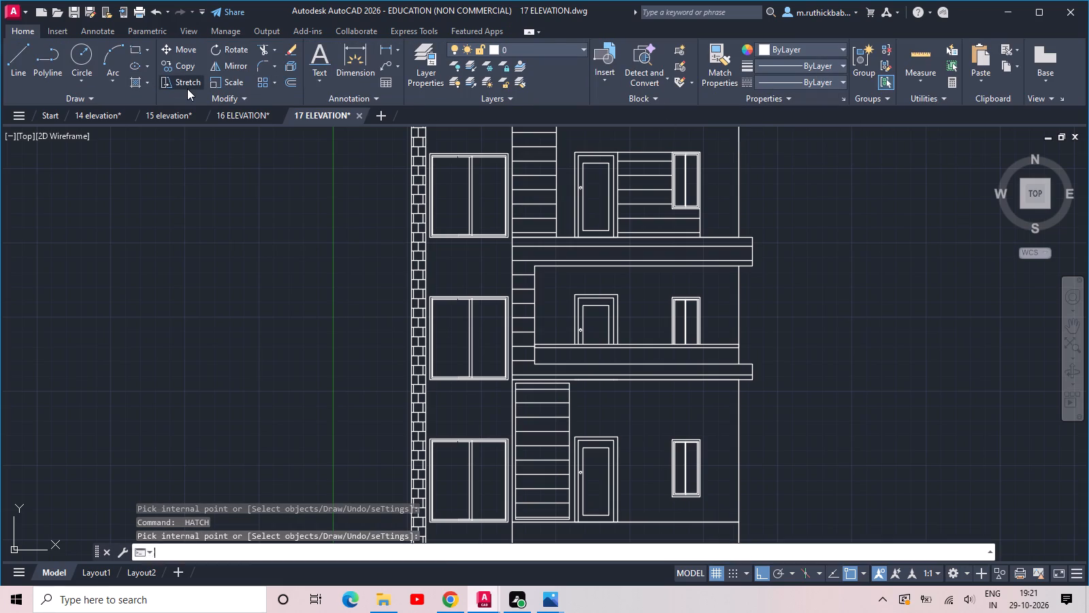
left_click(184, 67)
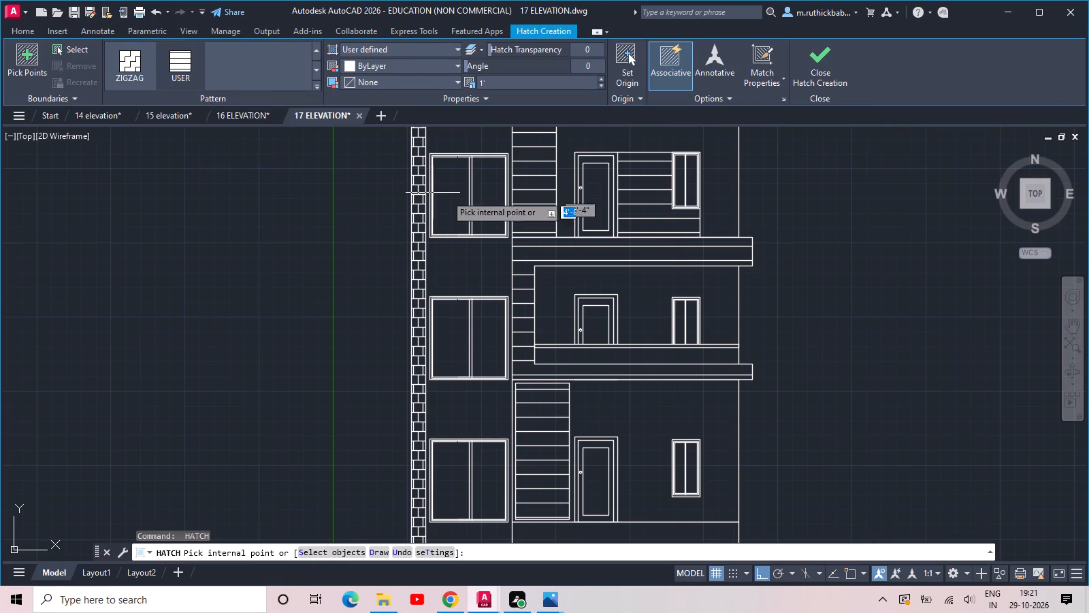
double_click(498, 79)
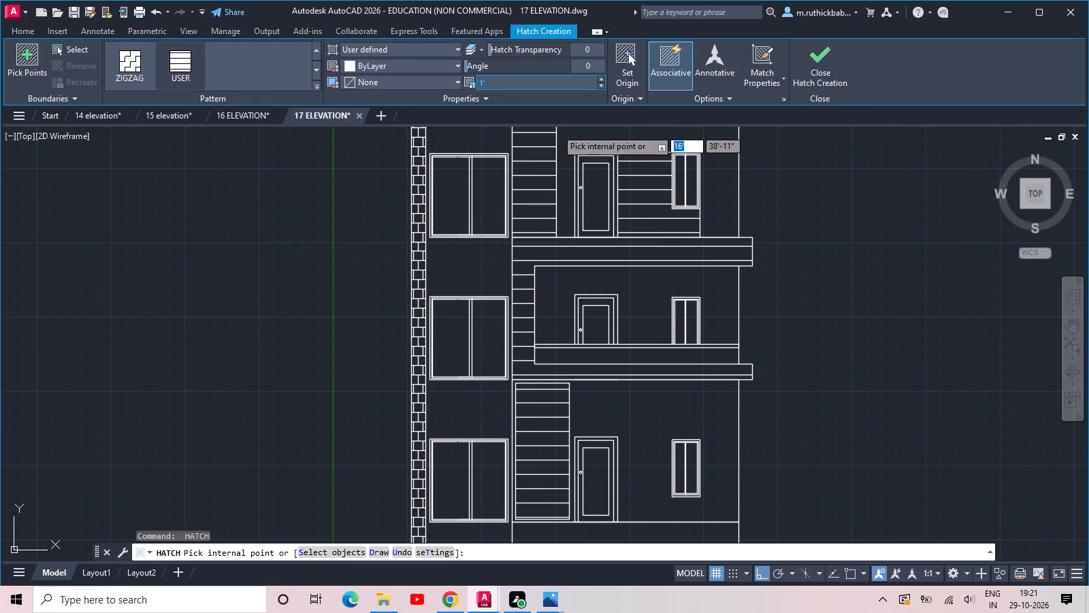
type("24")
key("space")
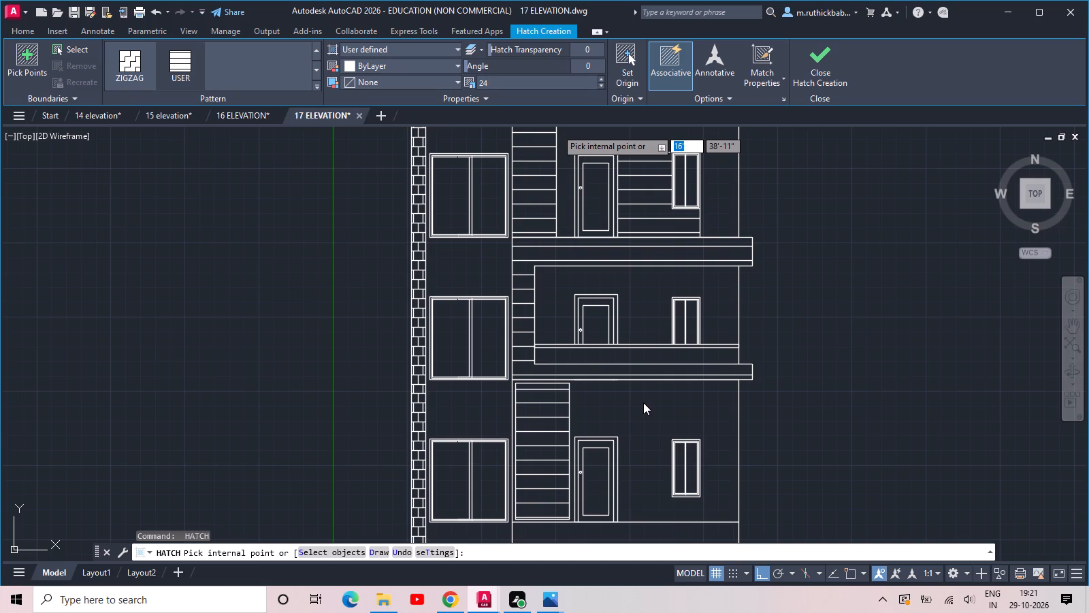
key("Return")
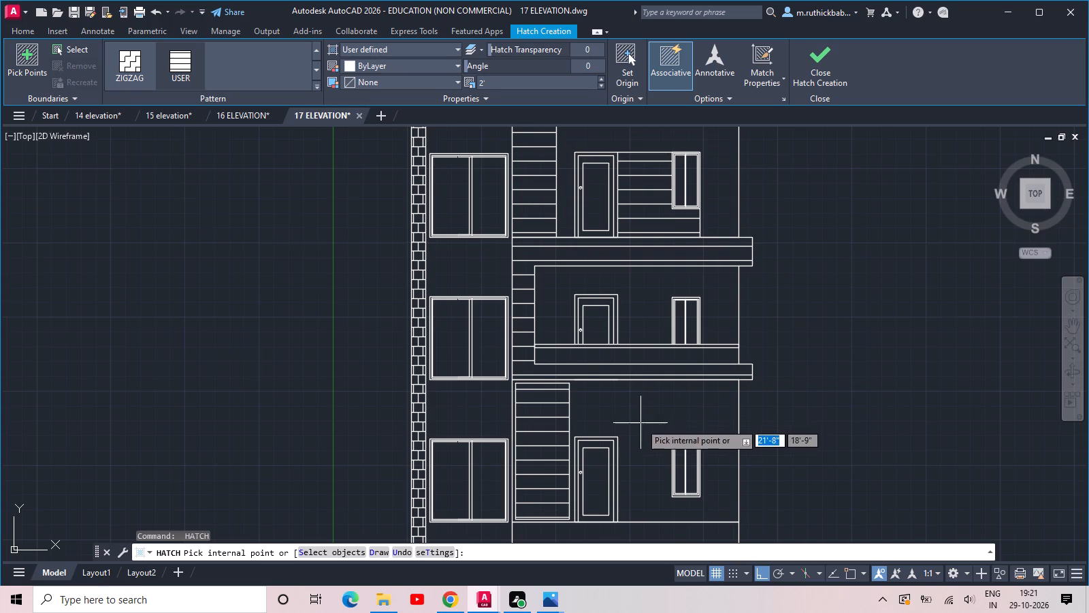
left_click(639, 423)
left_click(636, 273)
middle_click_drag(636, 278, 669, 433)
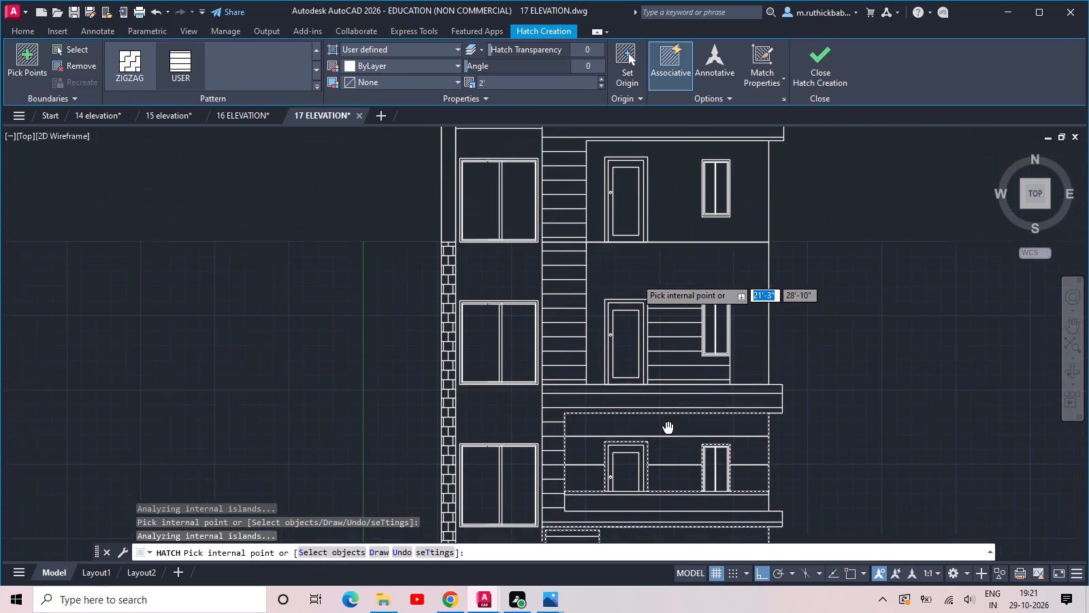
middle_click_drag(669, 433, 674, 445)
left_click(662, 282)
middle_click_drag(662, 282, 684, 429)
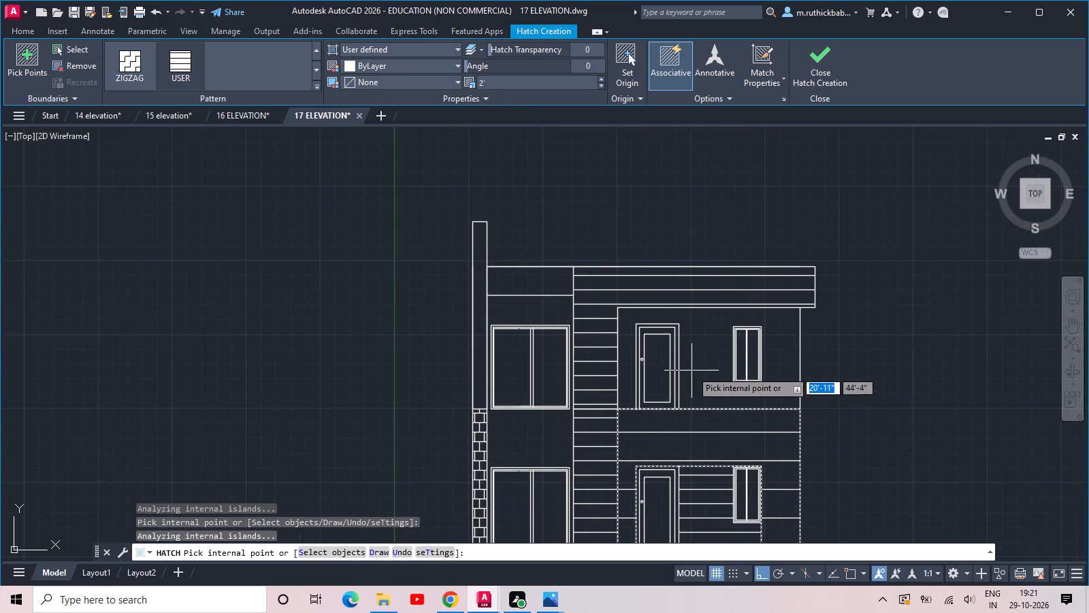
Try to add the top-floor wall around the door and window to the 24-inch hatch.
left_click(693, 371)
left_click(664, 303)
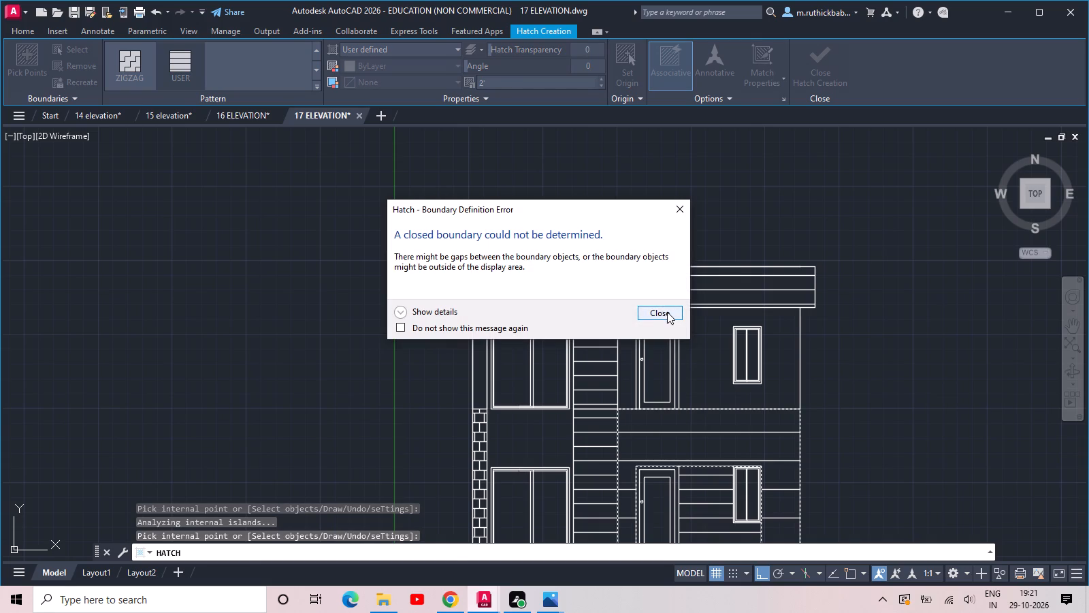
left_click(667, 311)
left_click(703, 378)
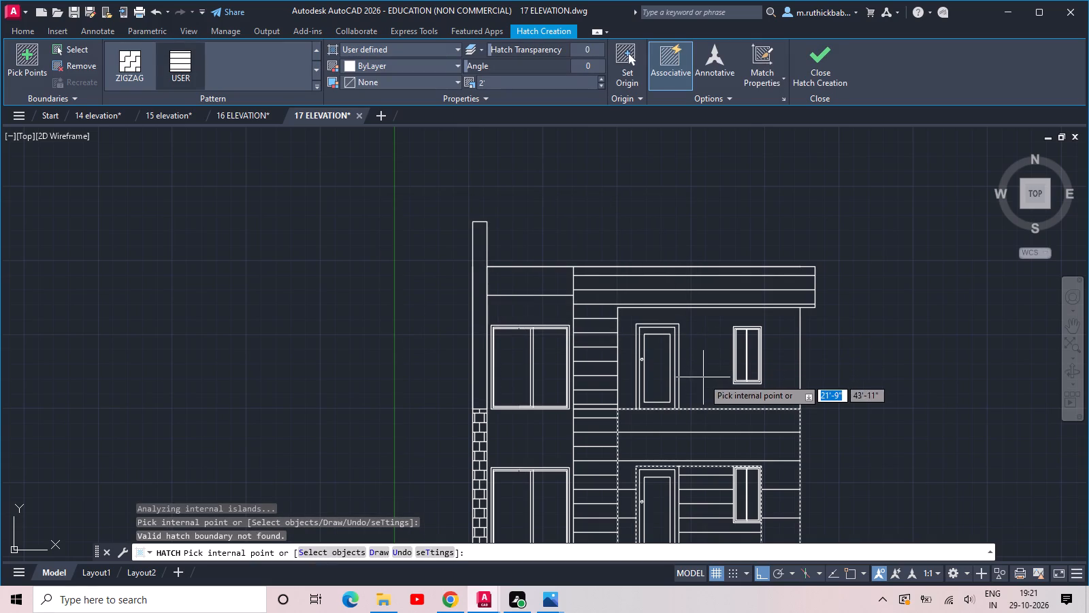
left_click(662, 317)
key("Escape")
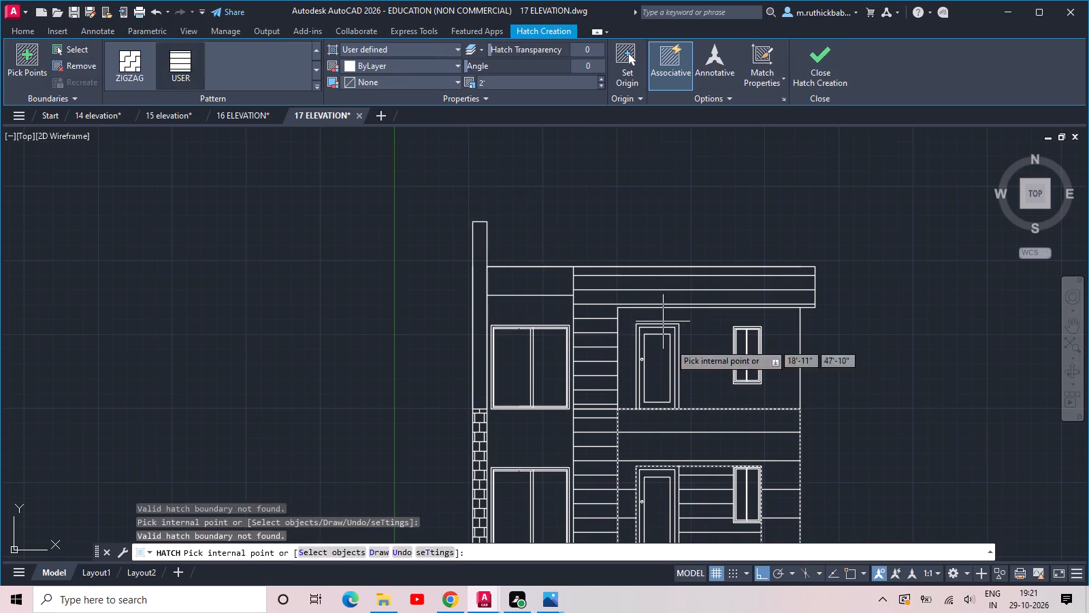
Trim away the top floor's base line where it crosses the lined strip beside the door.
scroll(624, 411, "up", 4)
scroll(634, 393, "down", 2)
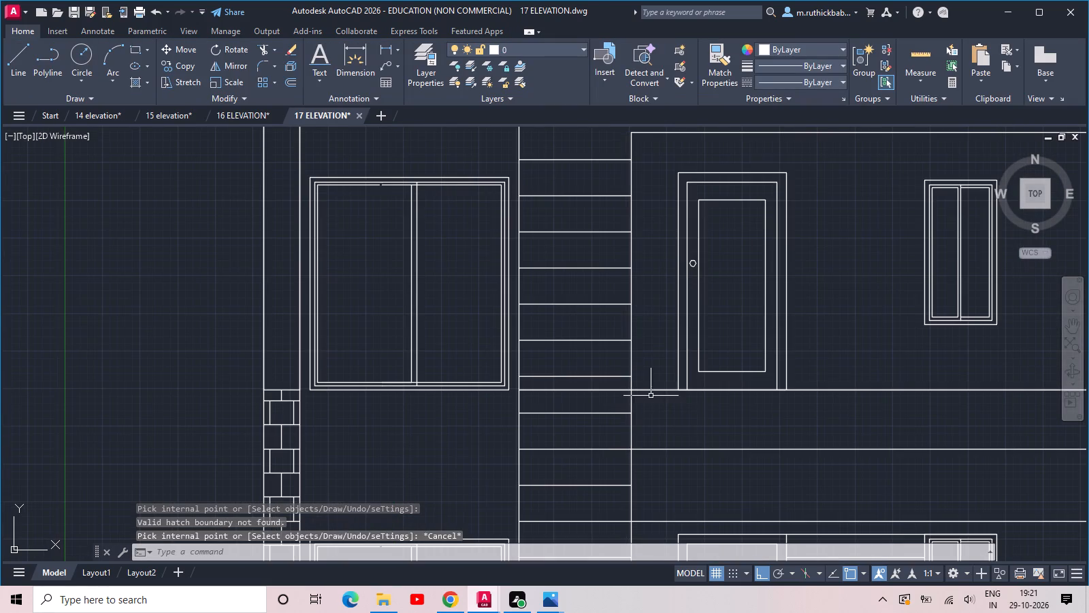
middle_click_drag(781, 415, 598, 443)
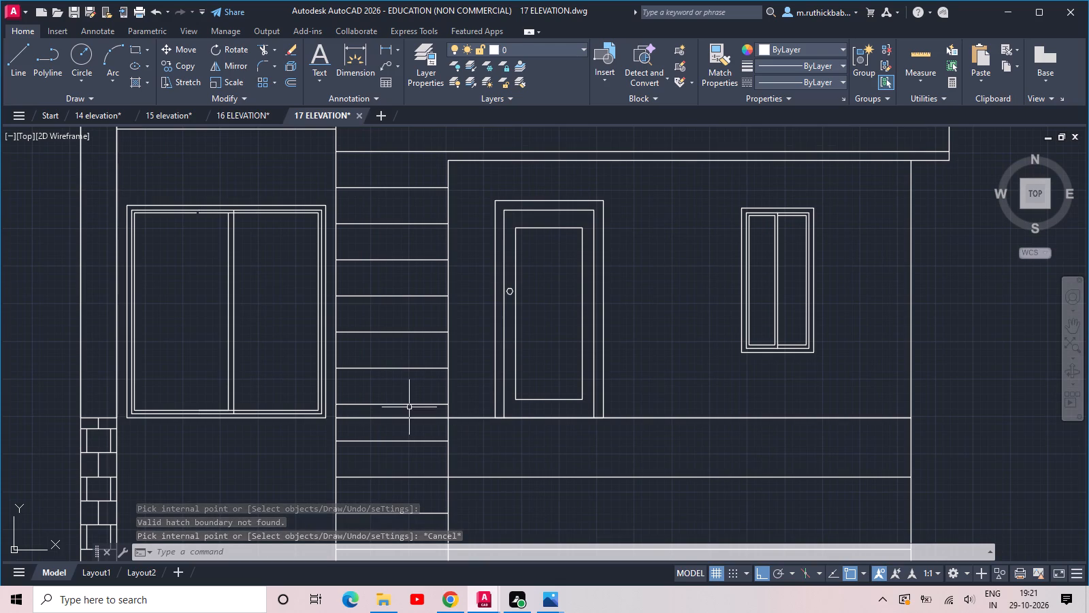
scroll(407, 424, "up", 1)
type("TR")
key("space")
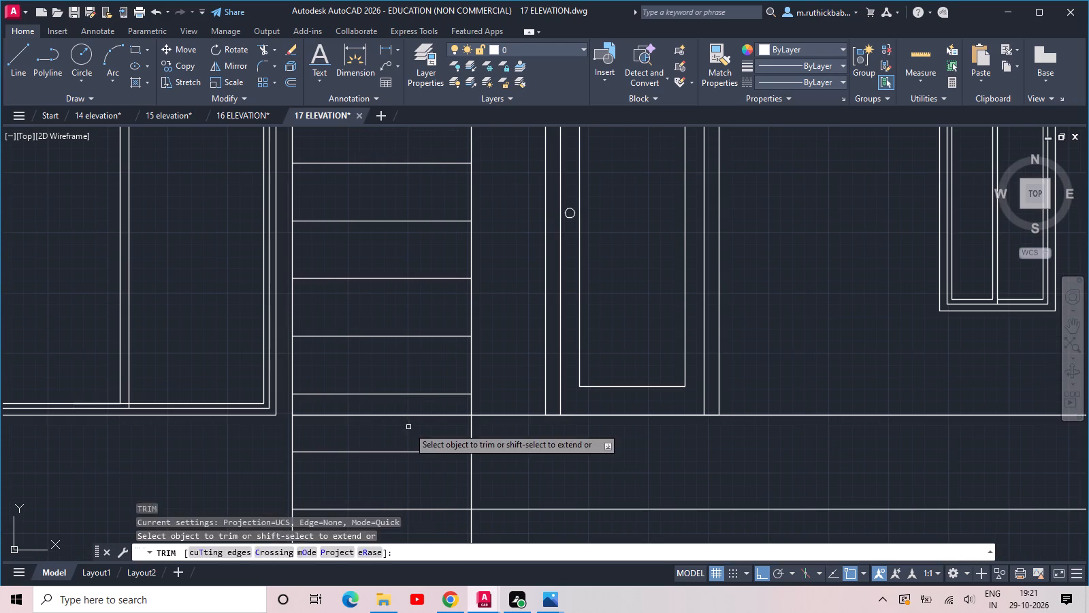
left_click(408, 428)
left_click(410, 401)
scroll(410, 405, "down", 2)
key("Escape")
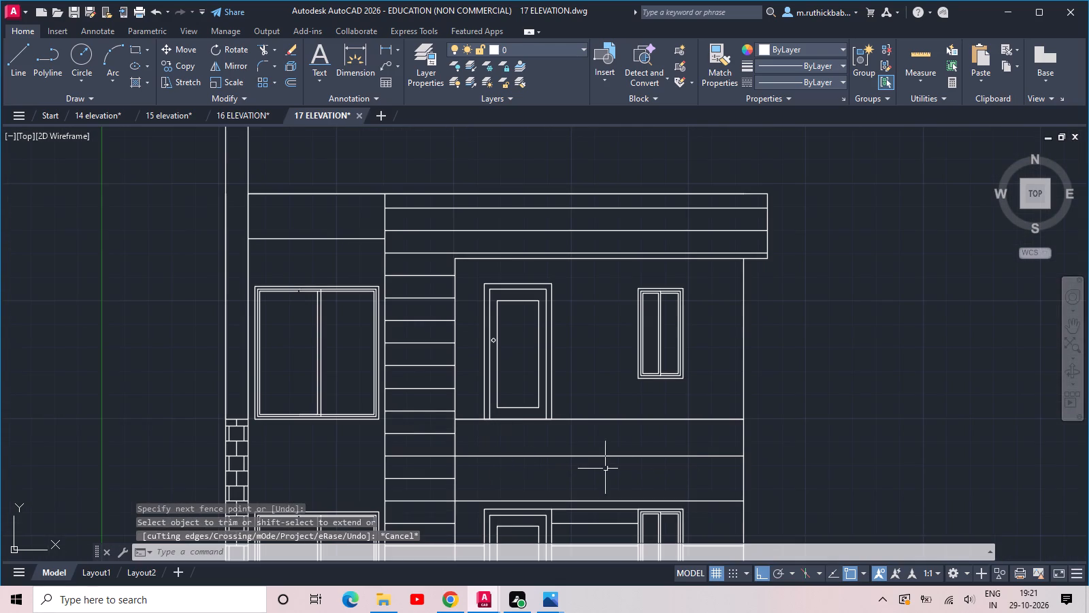
Examine the outline of the top-floor wall around the door and window.
scroll(704, 476, "up", 2)
scroll(782, 439, "up", 2)
scroll(782, 439, "down", 5)
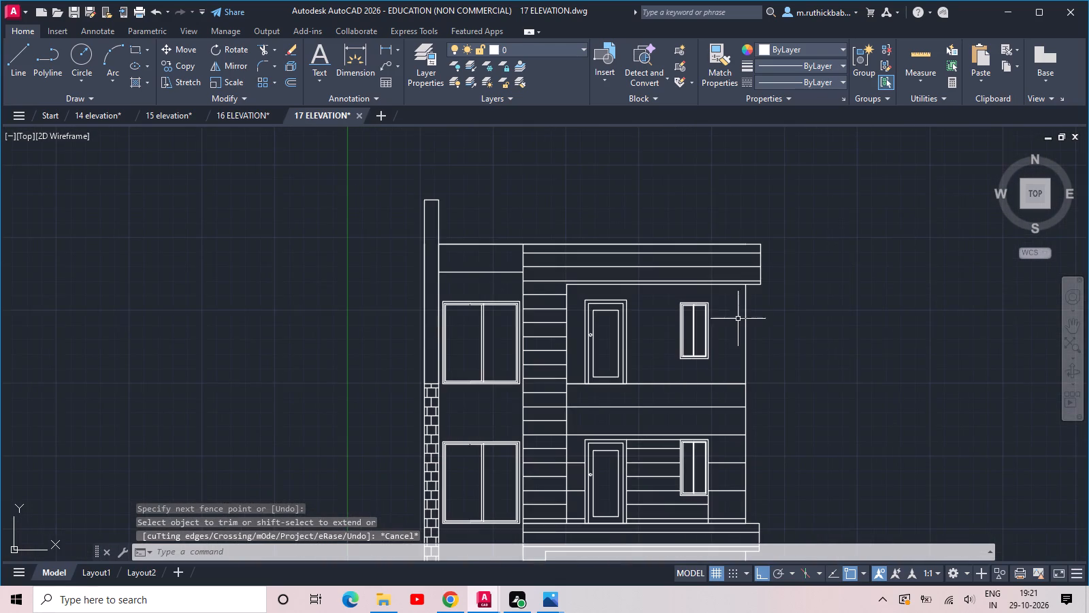
scroll(755, 285, "up", 4)
scroll(671, 313, "down", 2)
middle_click_drag(544, 334, 683, 264)
scroll(709, 247, "down", 2)
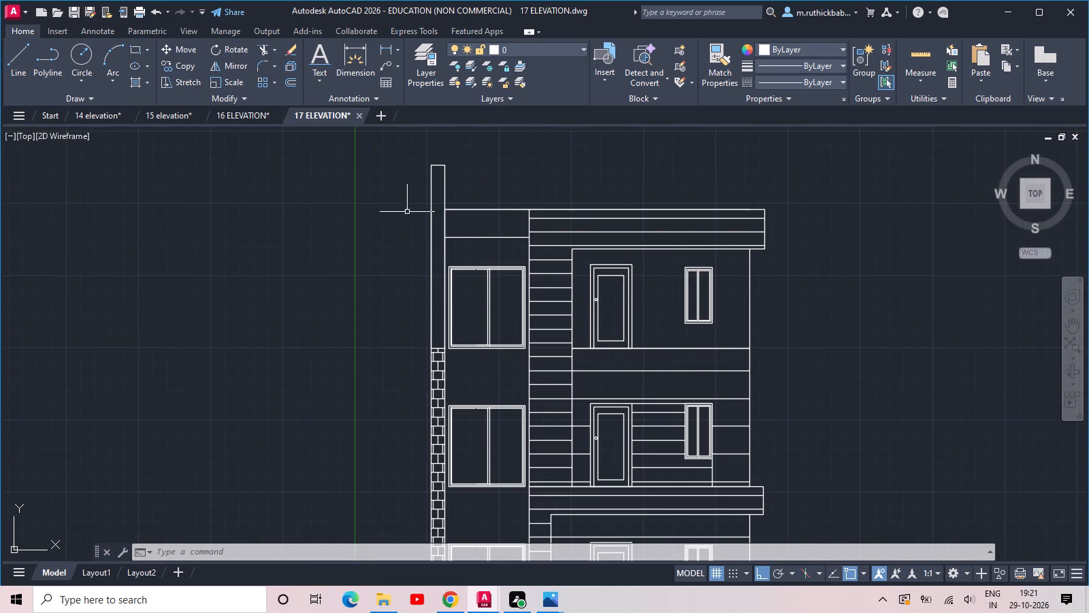
key("space")
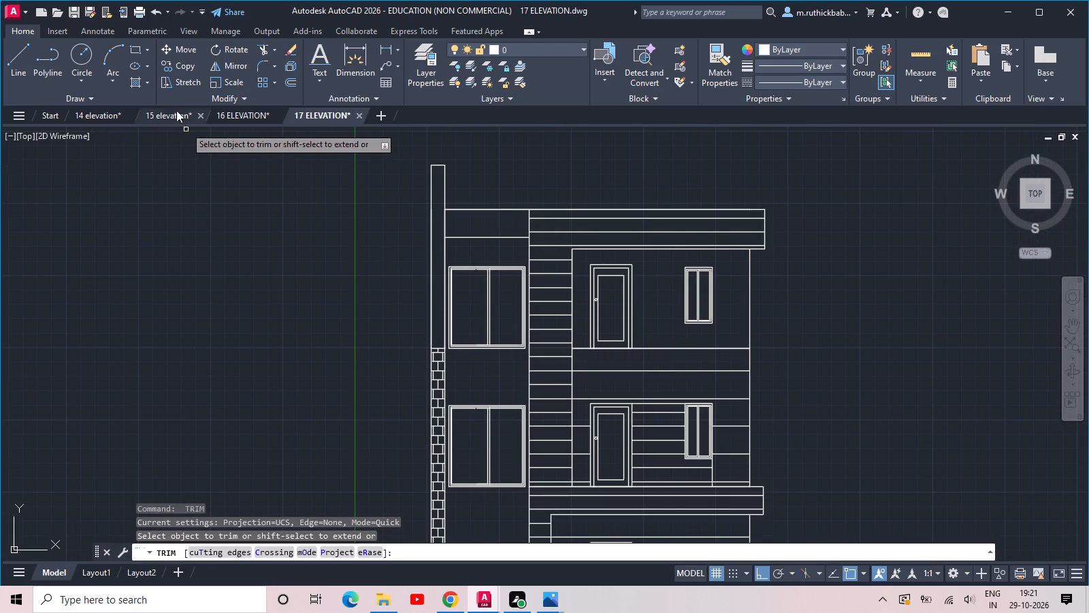
key("Escape")
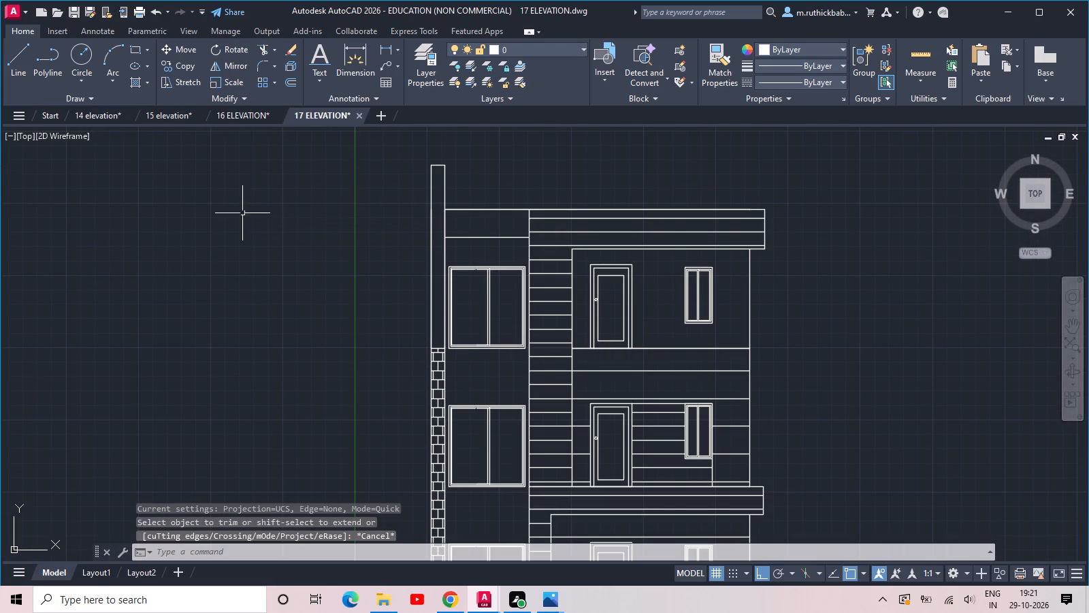
Hatch the upper part of the narrow side strip, above the brick pattern, with USER lines at 12-inch spacing.
left_click(137, 80)
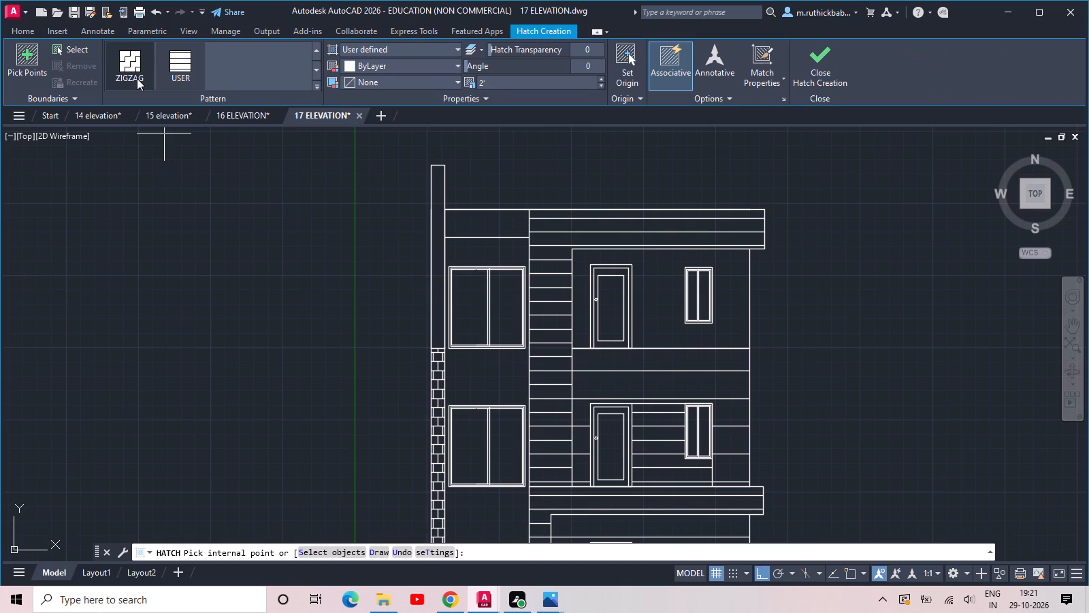
left_click(178, 60)
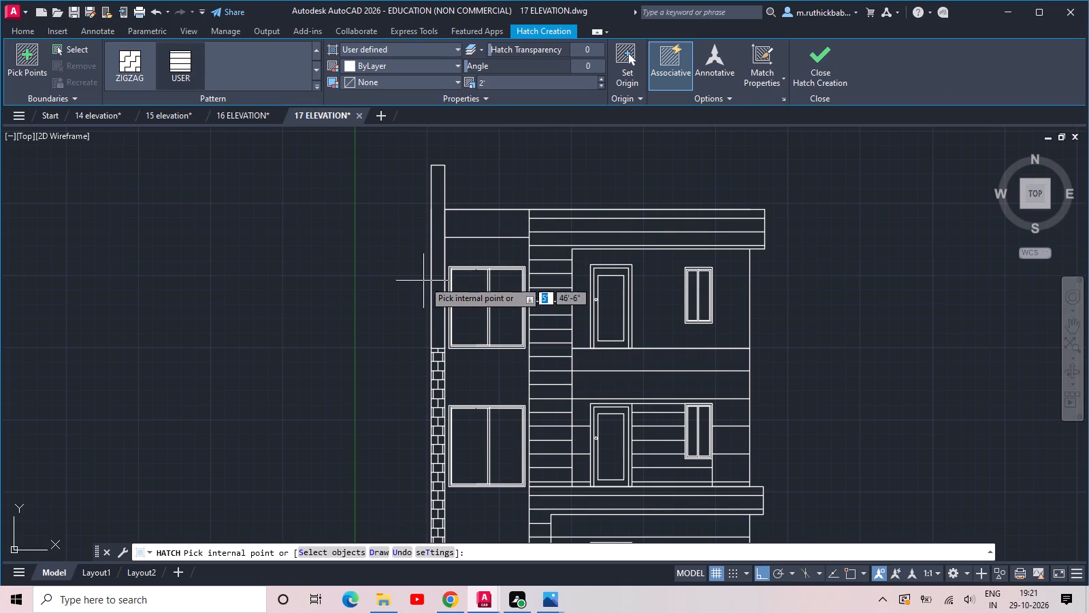
left_click(439, 290)
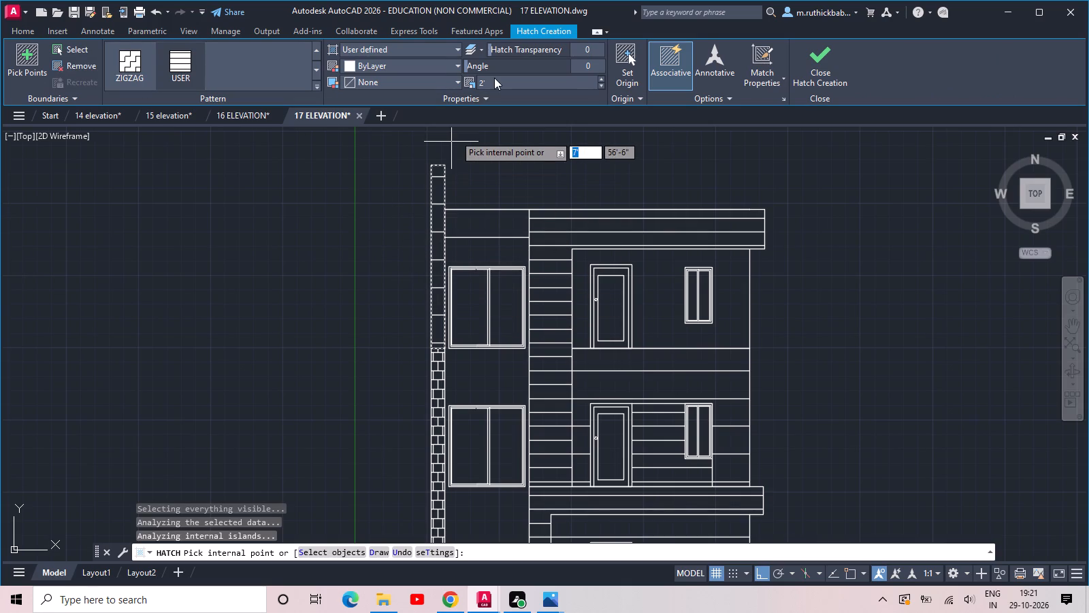
left_click(493, 78)
type("12")
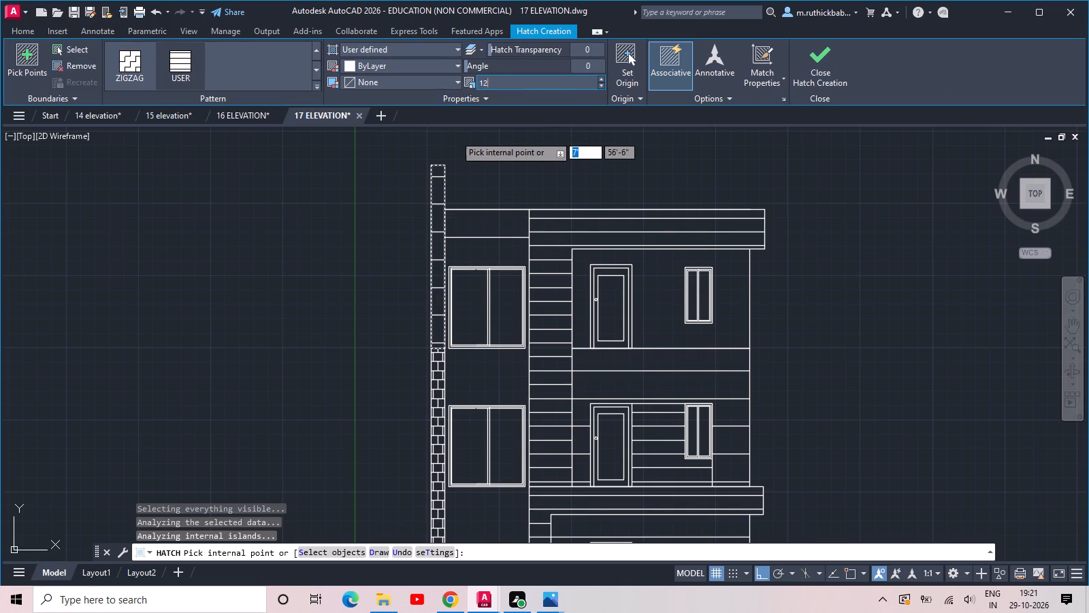
key("Return")
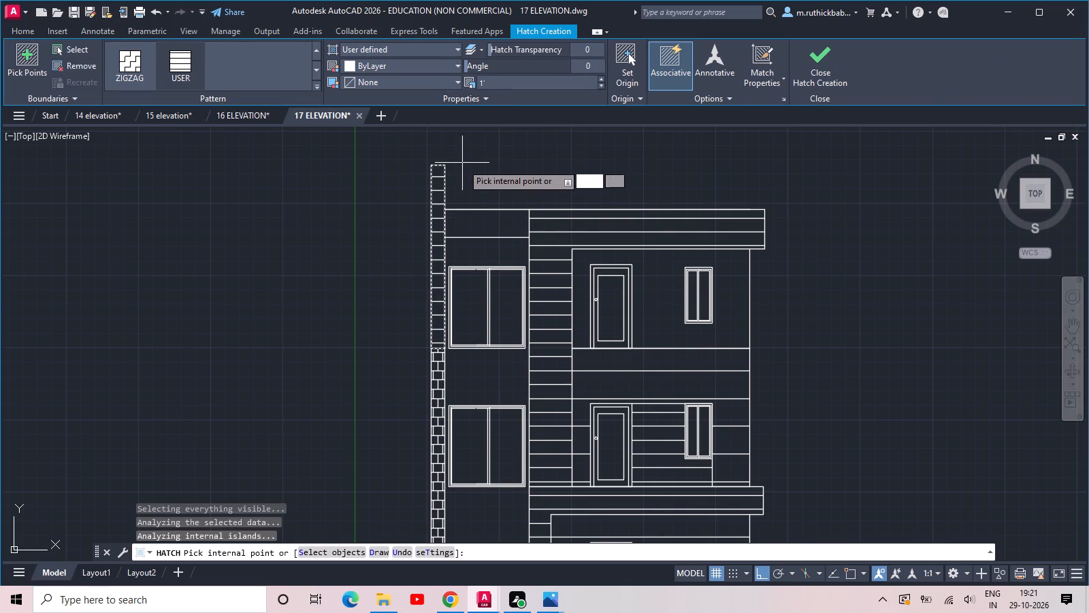
key("Return")
Hatch the ground-floor wall and the top-floor wall around their doors and windows with USER lines at 24-inch spacing.
key("Return")
scroll(479, 182, "down", 1)
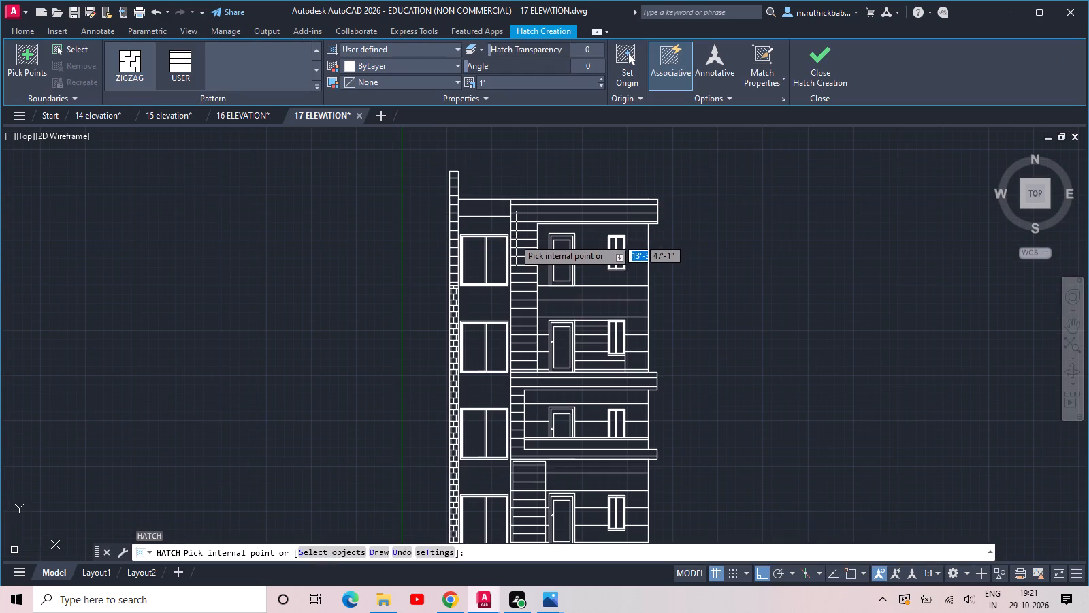
scroll(508, 238, "down", 2)
scroll(583, 278, "up", 2)
scroll(583, 277, "down", 1)
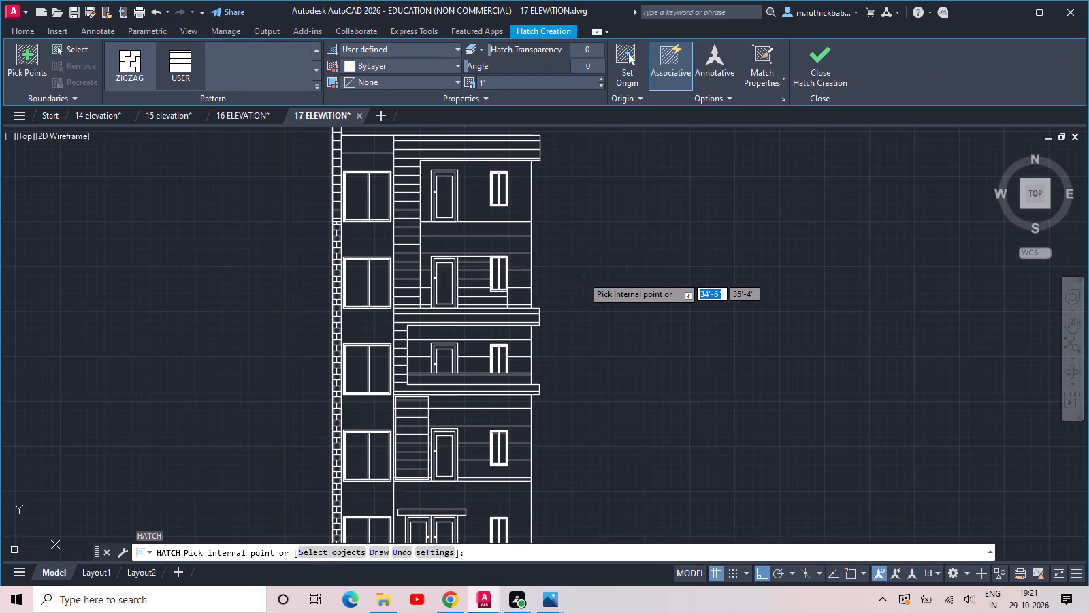
scroll(500, 433, "up", 1)
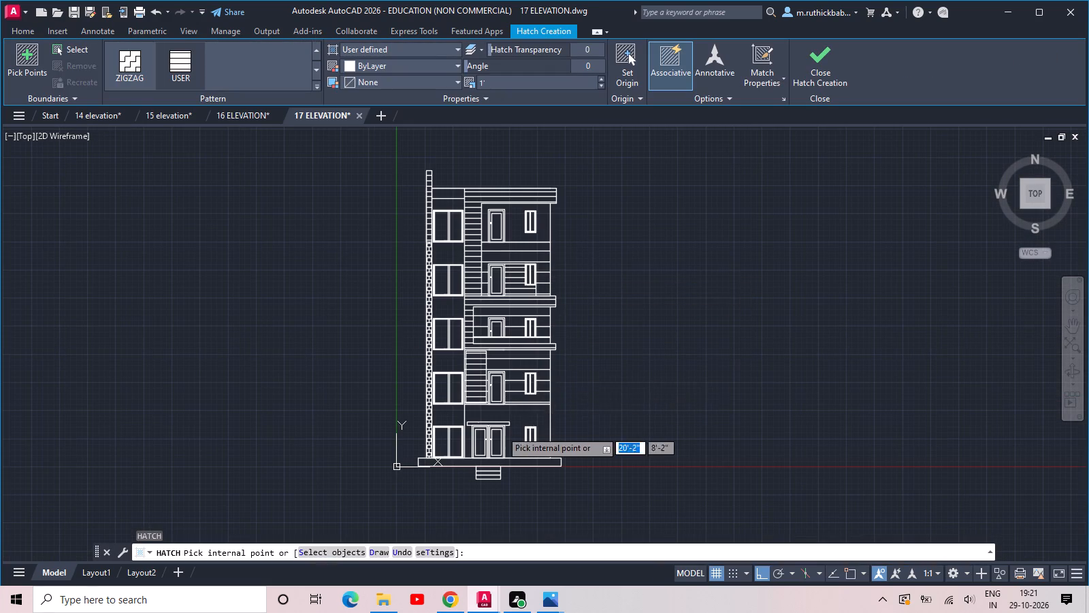
scroll(498, 437, "up", 1)
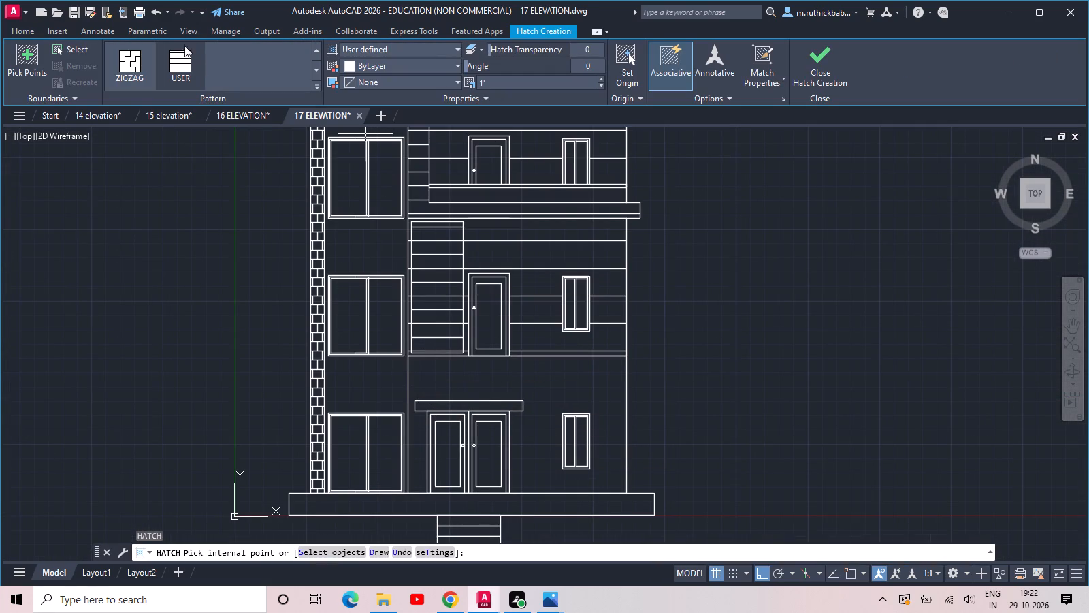
left_click(515, 82)
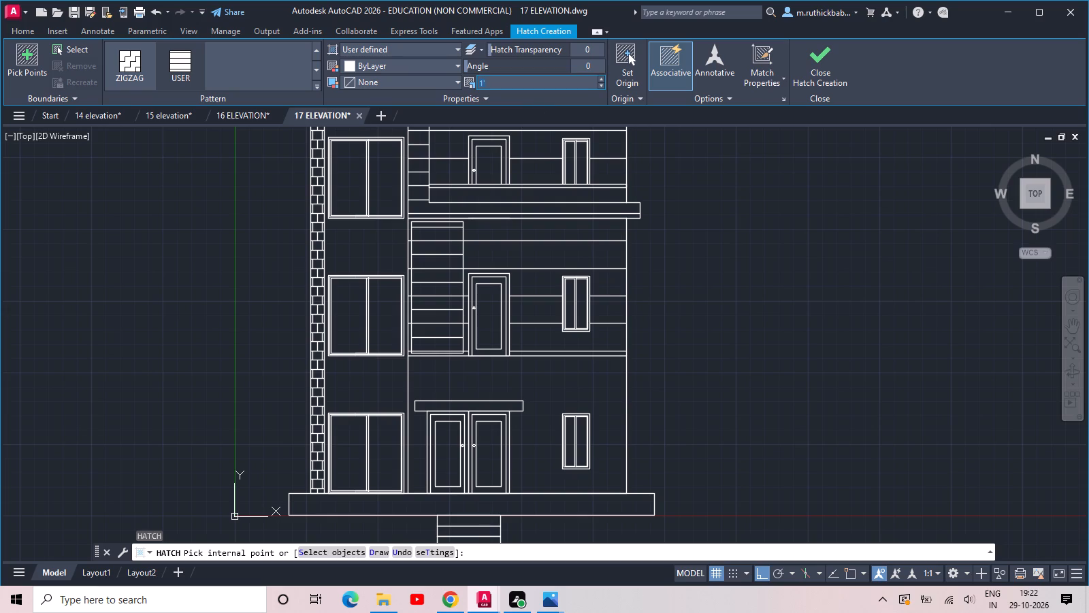
type("24")
key("space")
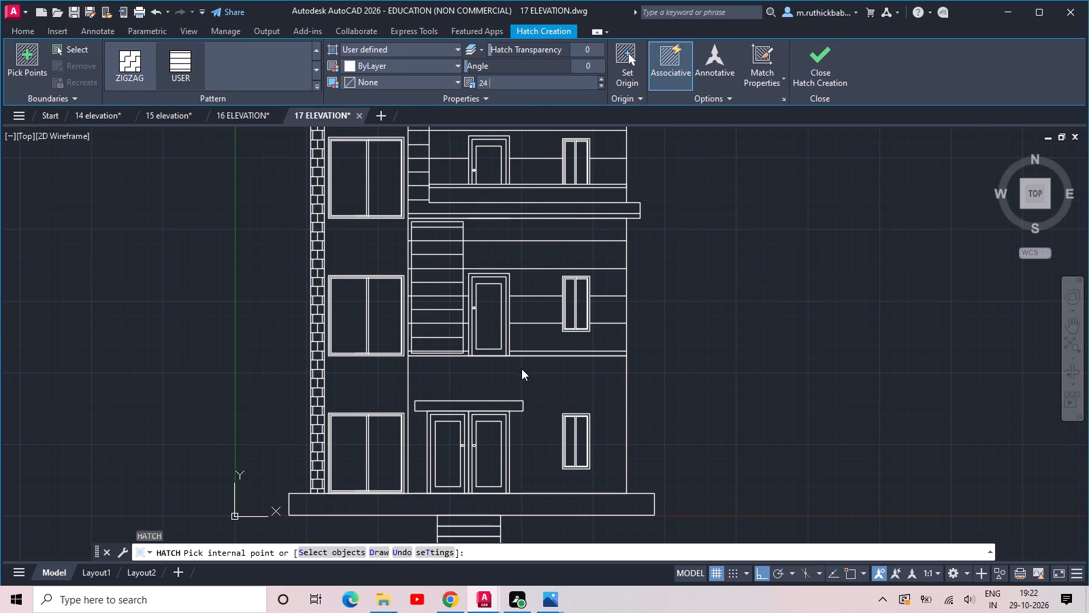
left_click(527, 379)
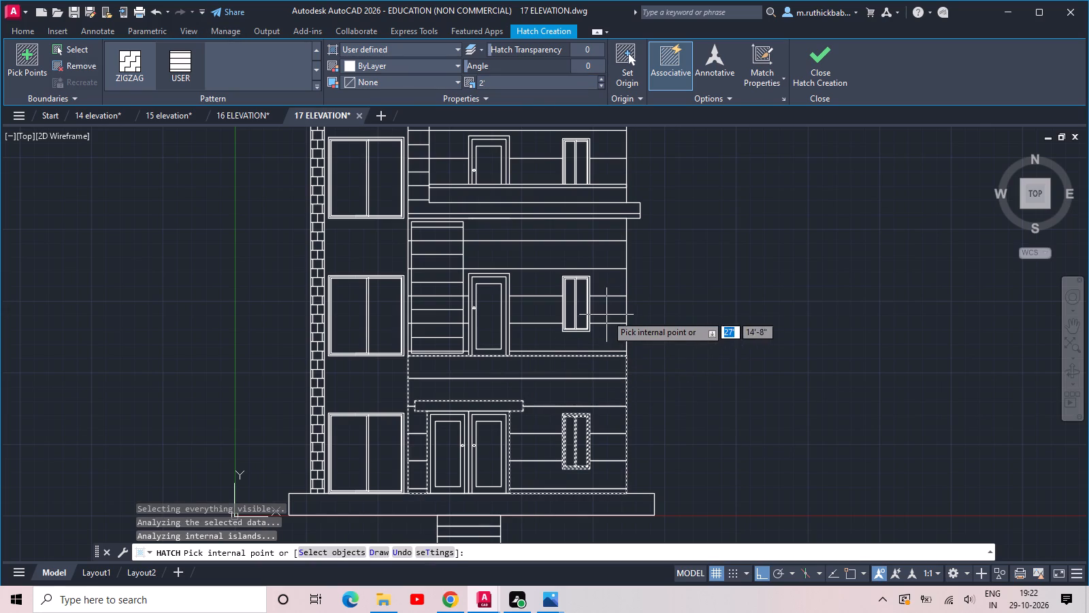
scroll(606, 315, "down", 1)
middle_click_drag(647, 309, 662, 489)
left_click(580, 251)
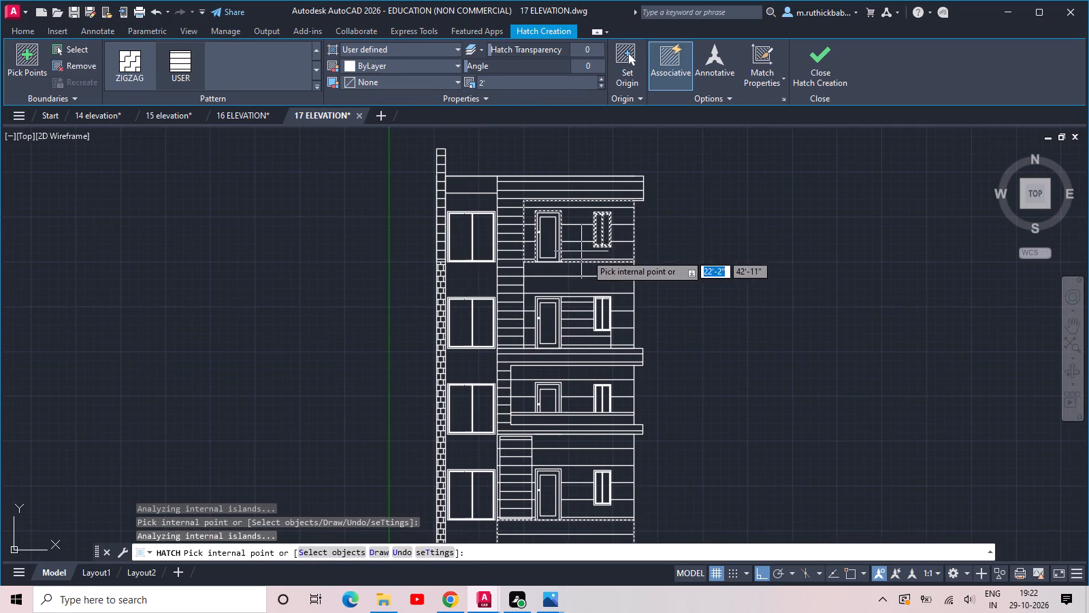
key("Return")
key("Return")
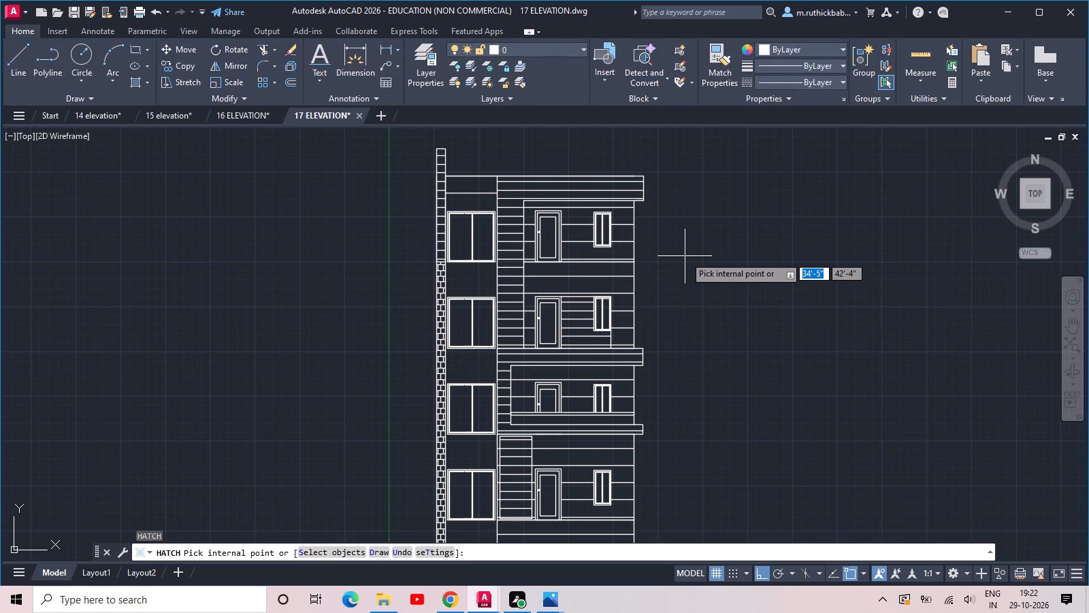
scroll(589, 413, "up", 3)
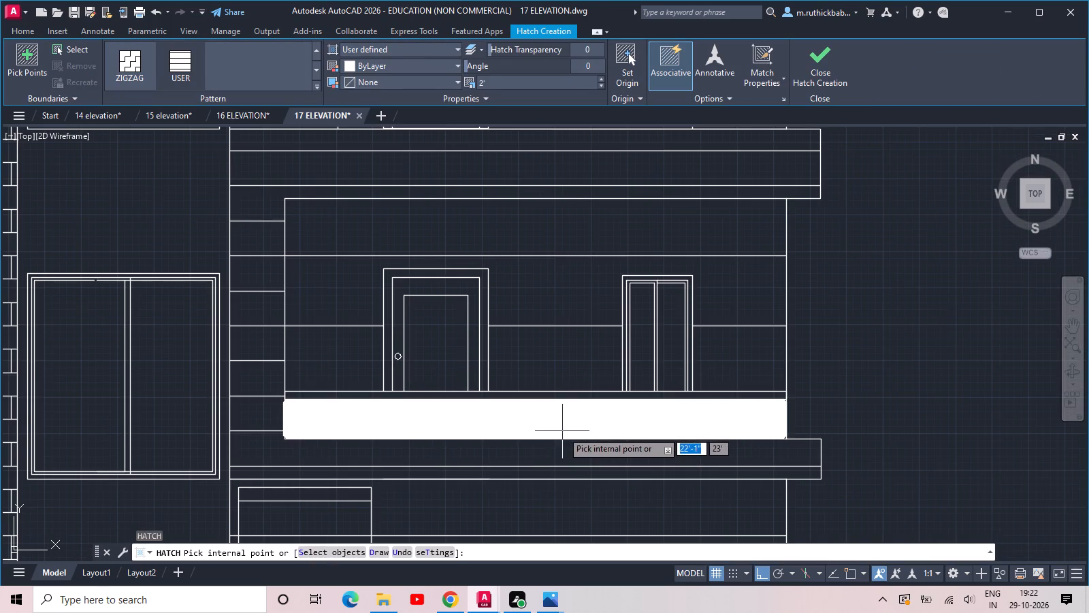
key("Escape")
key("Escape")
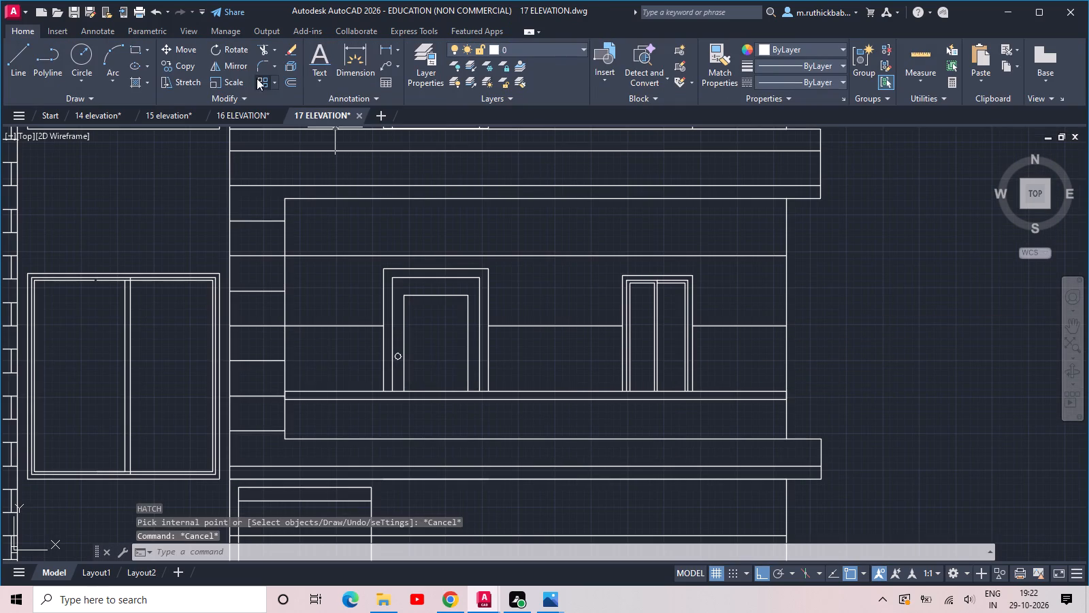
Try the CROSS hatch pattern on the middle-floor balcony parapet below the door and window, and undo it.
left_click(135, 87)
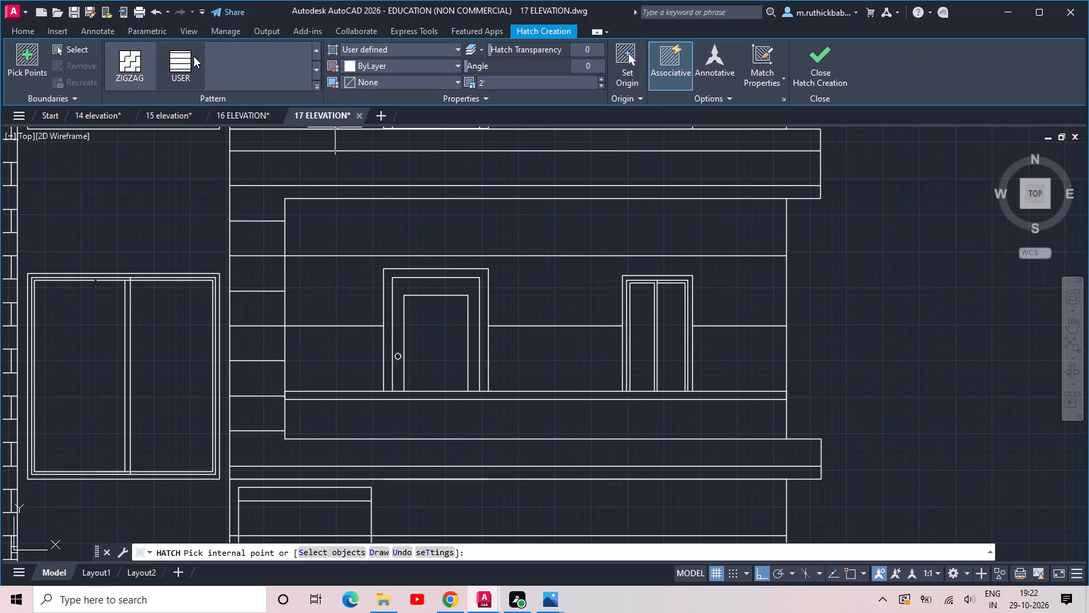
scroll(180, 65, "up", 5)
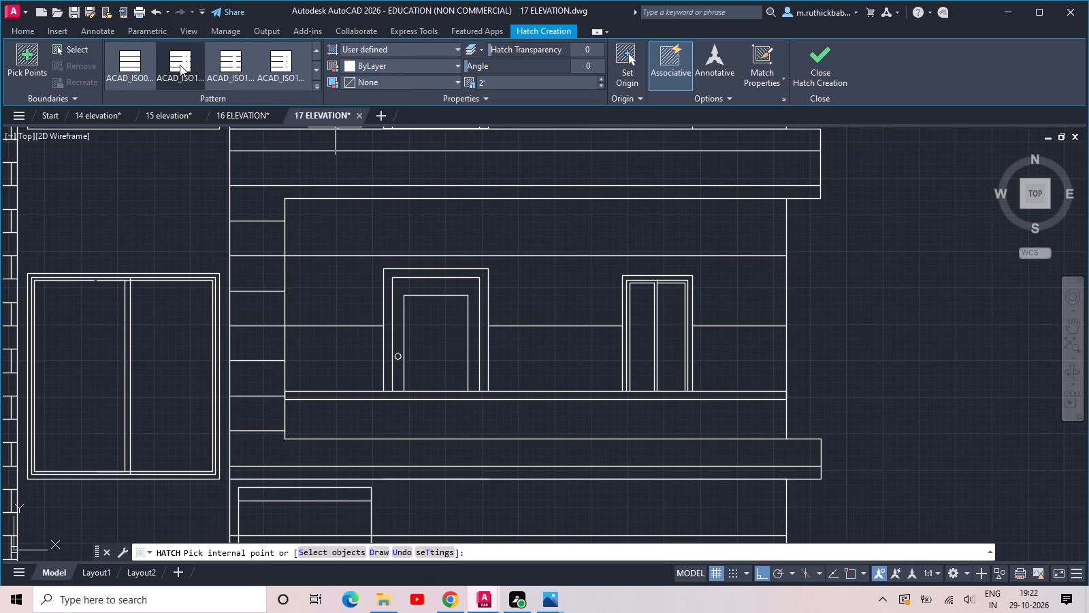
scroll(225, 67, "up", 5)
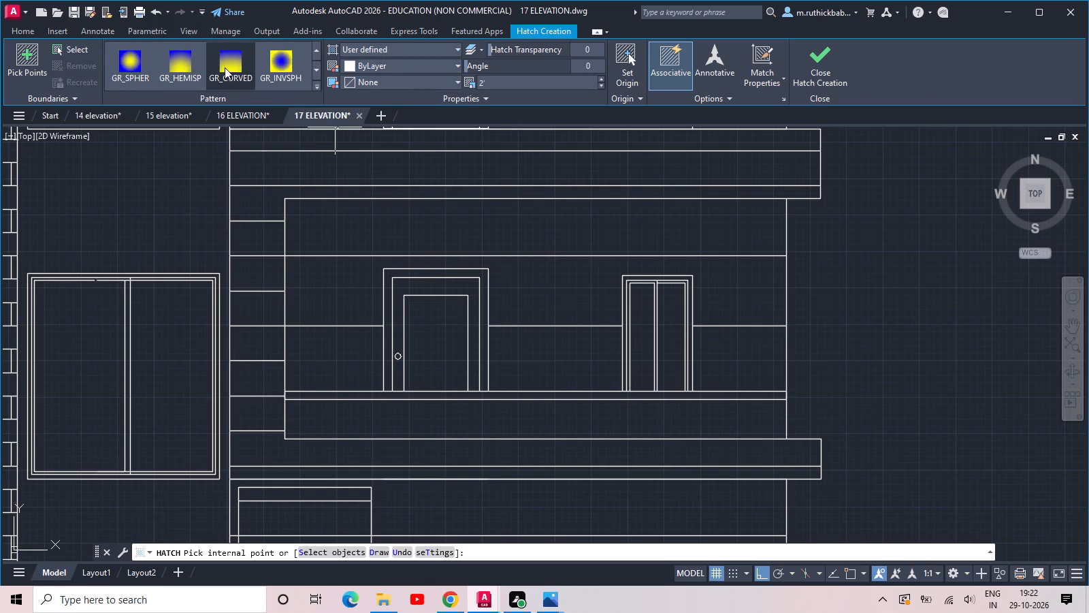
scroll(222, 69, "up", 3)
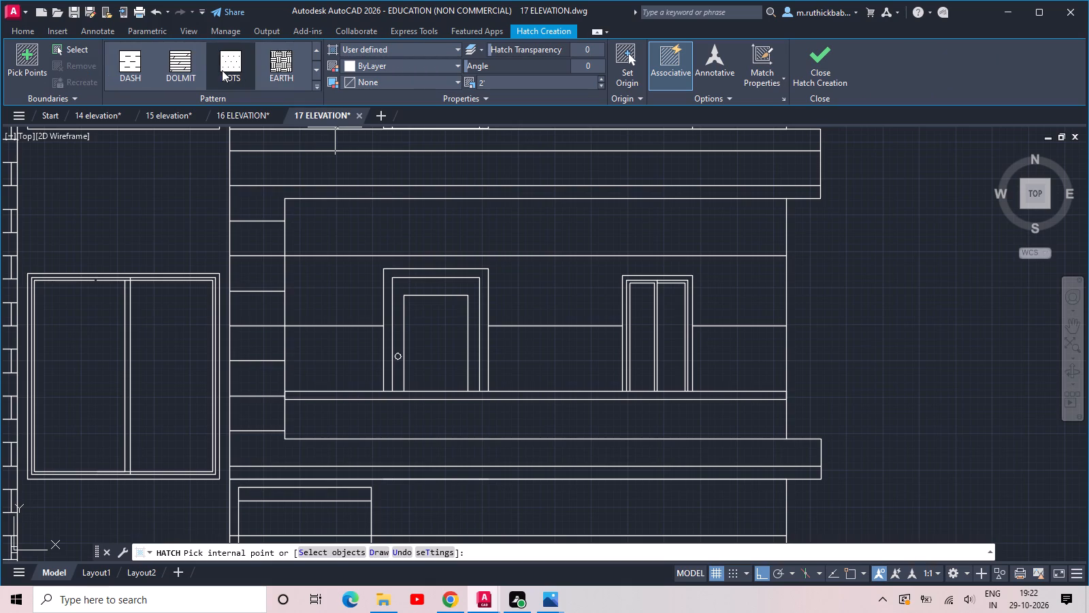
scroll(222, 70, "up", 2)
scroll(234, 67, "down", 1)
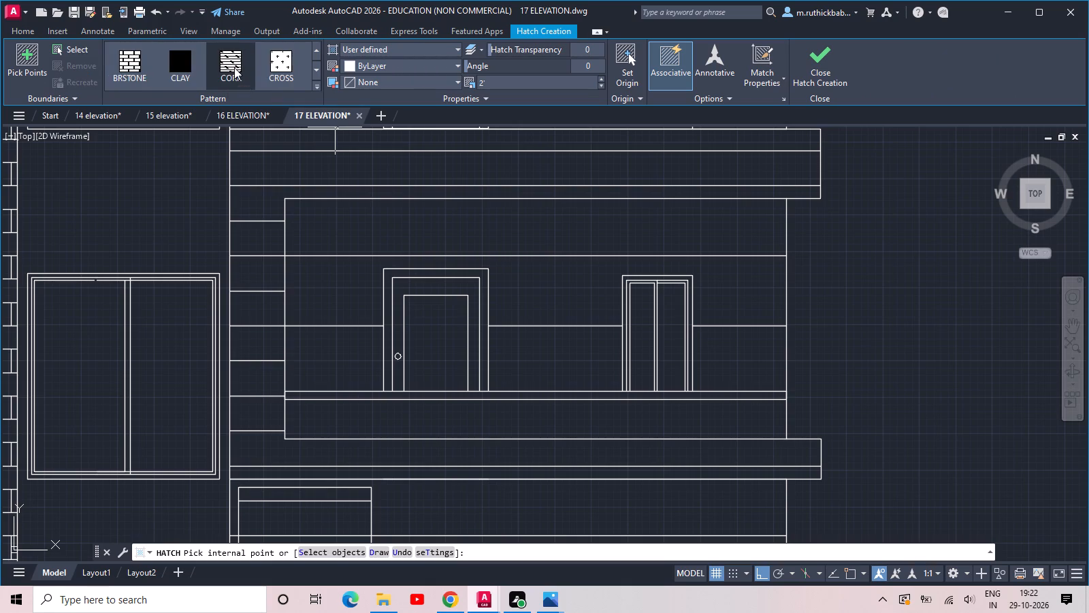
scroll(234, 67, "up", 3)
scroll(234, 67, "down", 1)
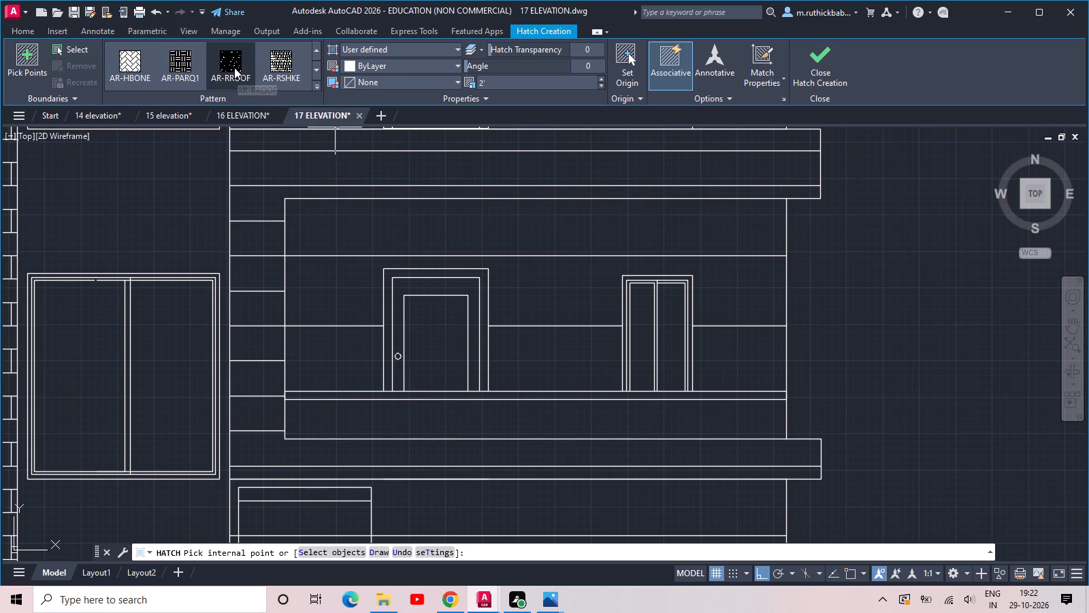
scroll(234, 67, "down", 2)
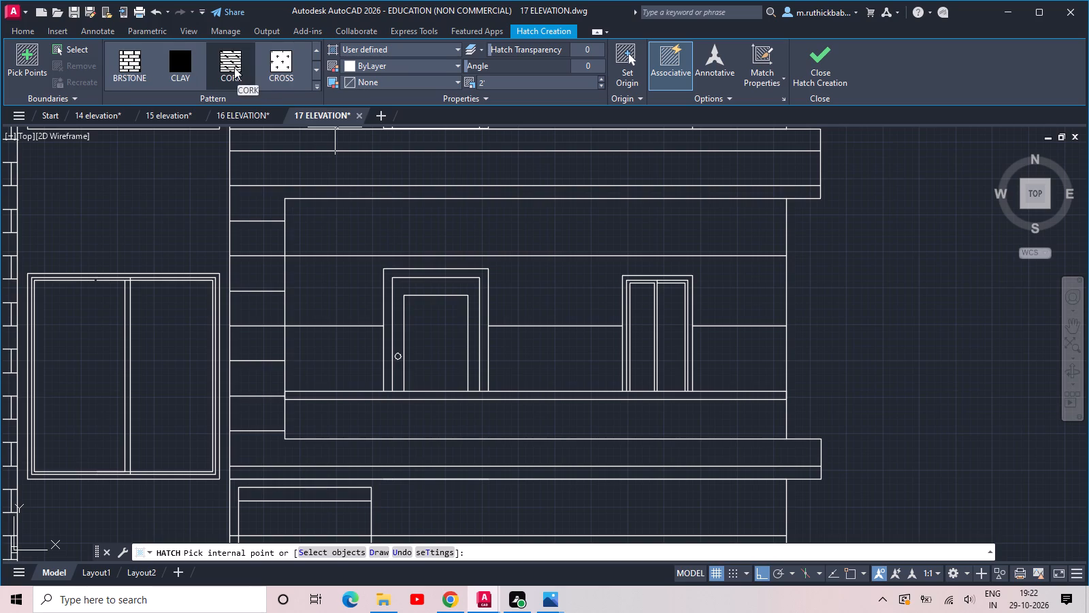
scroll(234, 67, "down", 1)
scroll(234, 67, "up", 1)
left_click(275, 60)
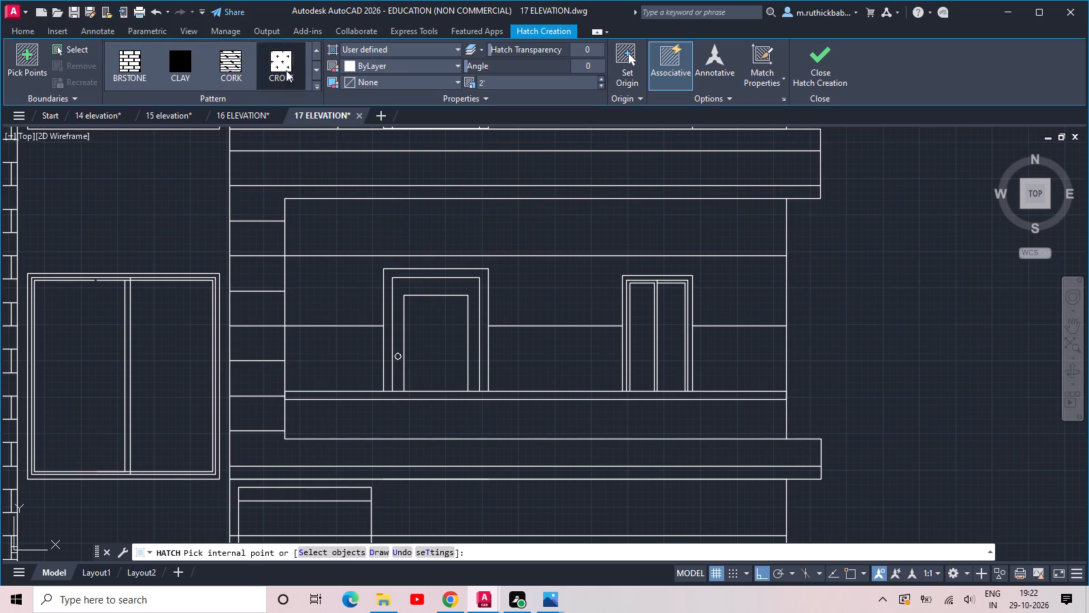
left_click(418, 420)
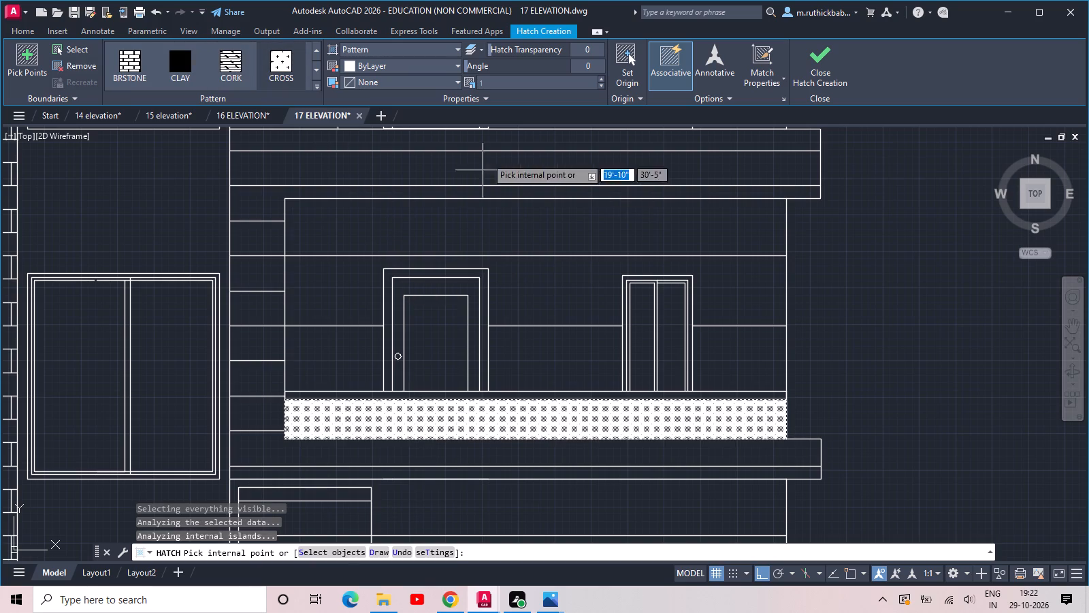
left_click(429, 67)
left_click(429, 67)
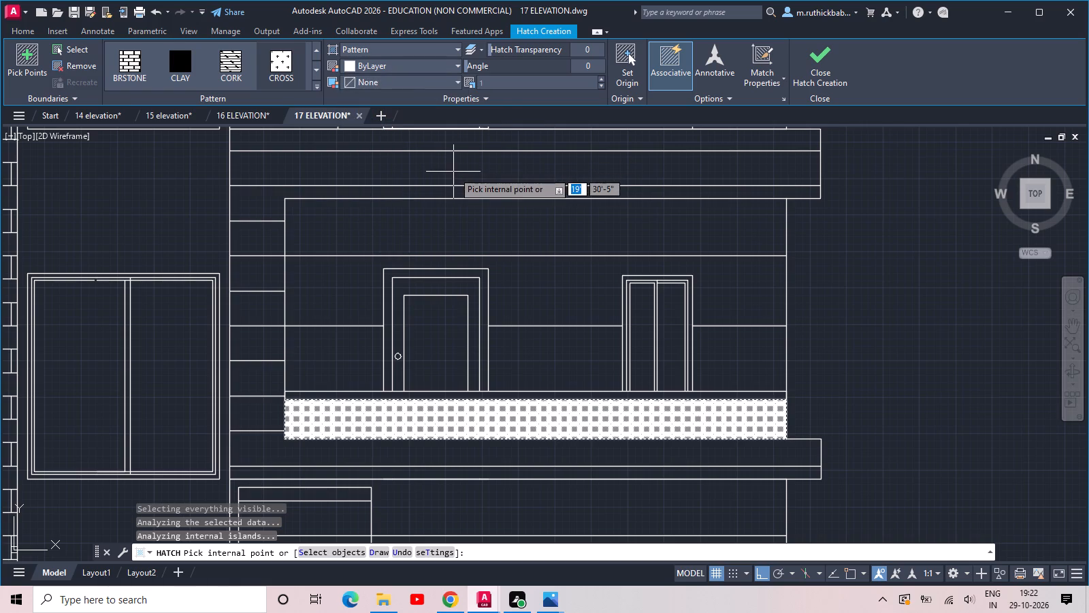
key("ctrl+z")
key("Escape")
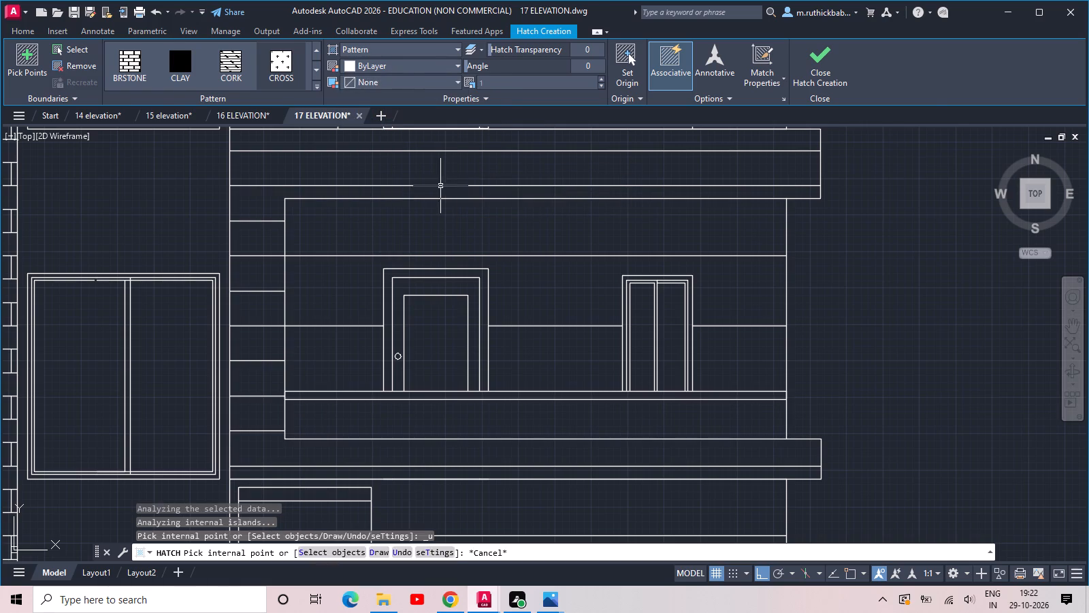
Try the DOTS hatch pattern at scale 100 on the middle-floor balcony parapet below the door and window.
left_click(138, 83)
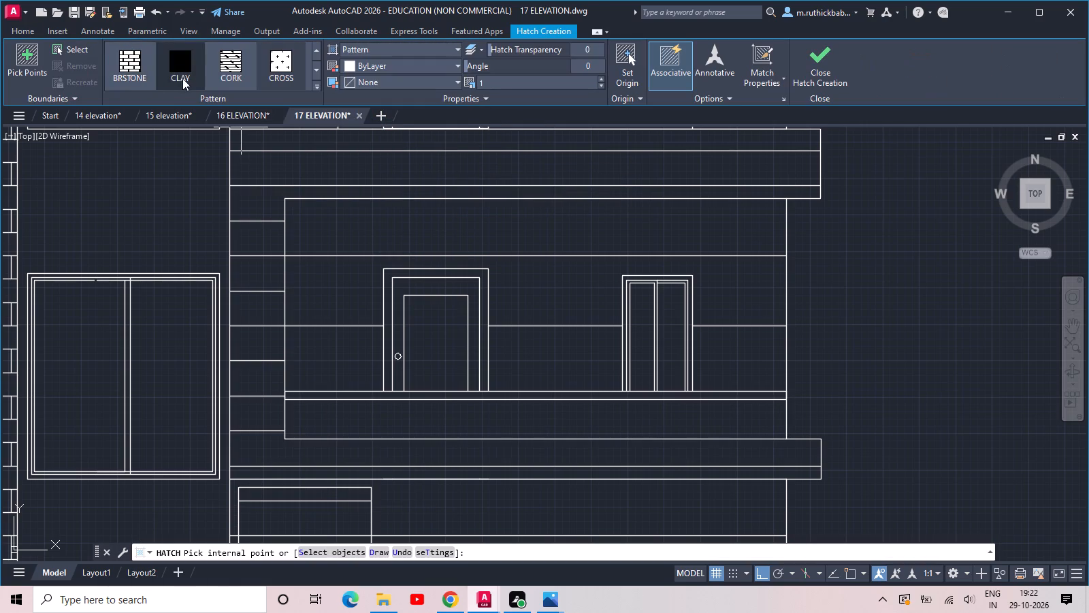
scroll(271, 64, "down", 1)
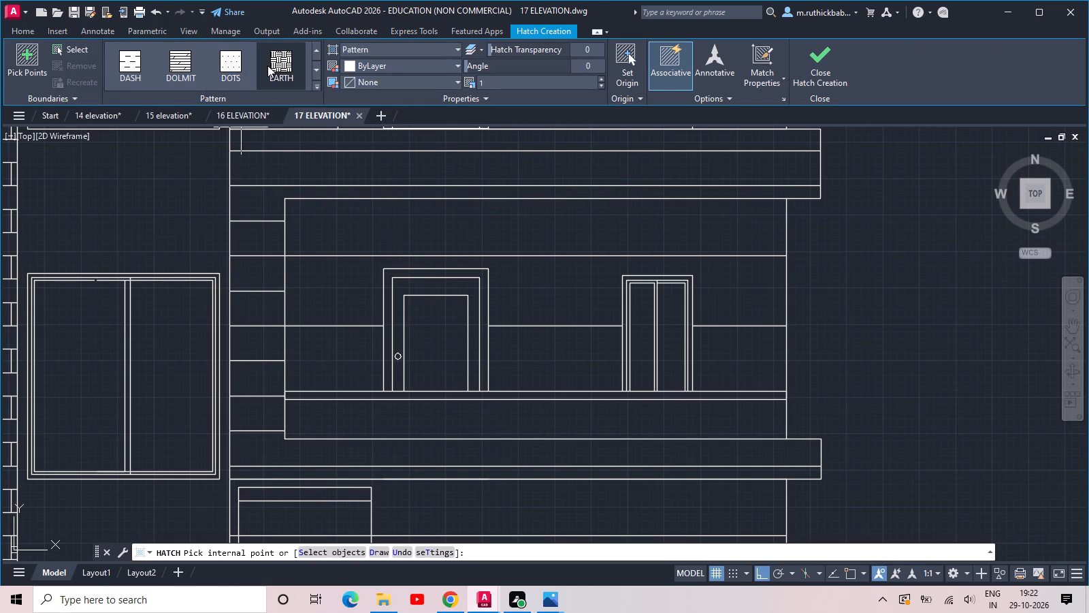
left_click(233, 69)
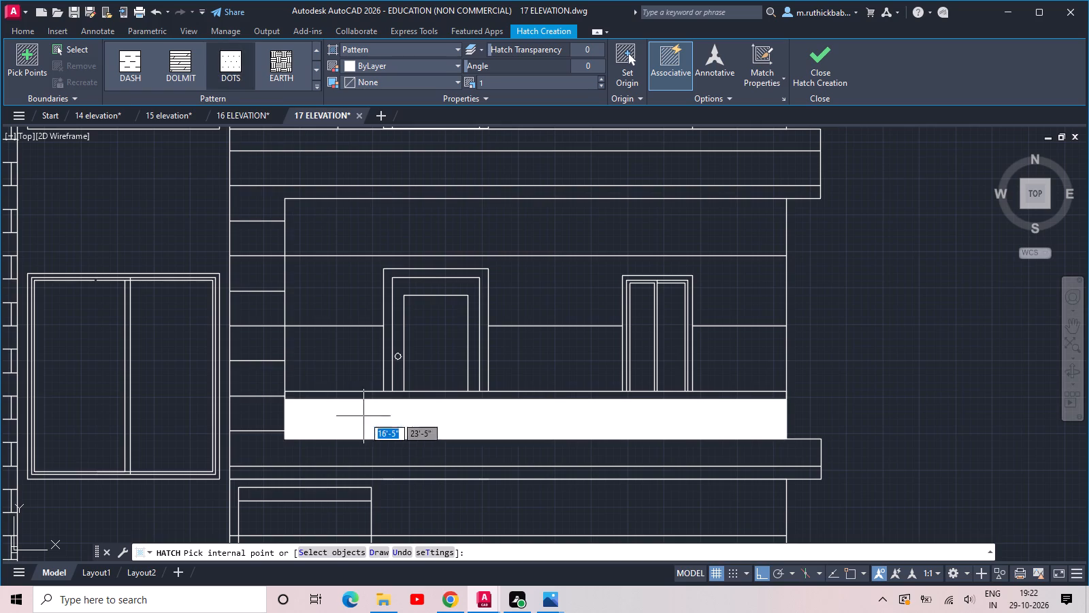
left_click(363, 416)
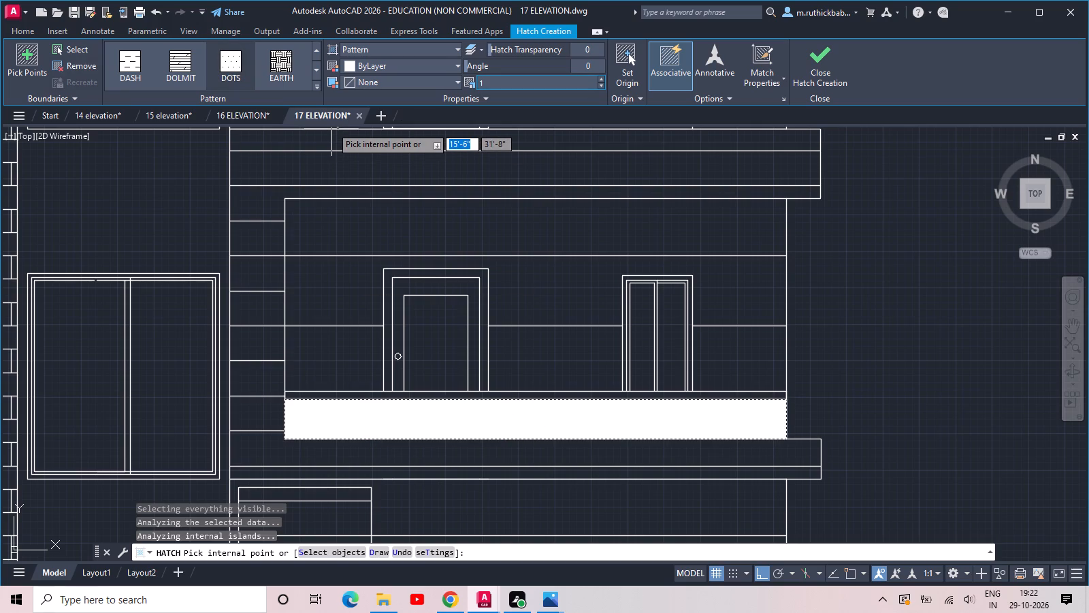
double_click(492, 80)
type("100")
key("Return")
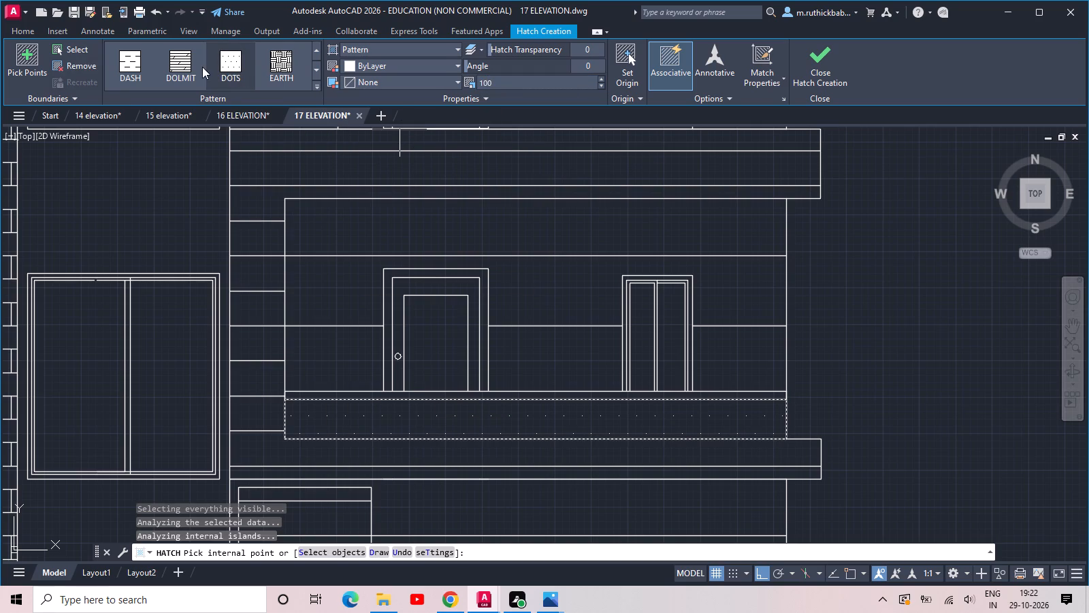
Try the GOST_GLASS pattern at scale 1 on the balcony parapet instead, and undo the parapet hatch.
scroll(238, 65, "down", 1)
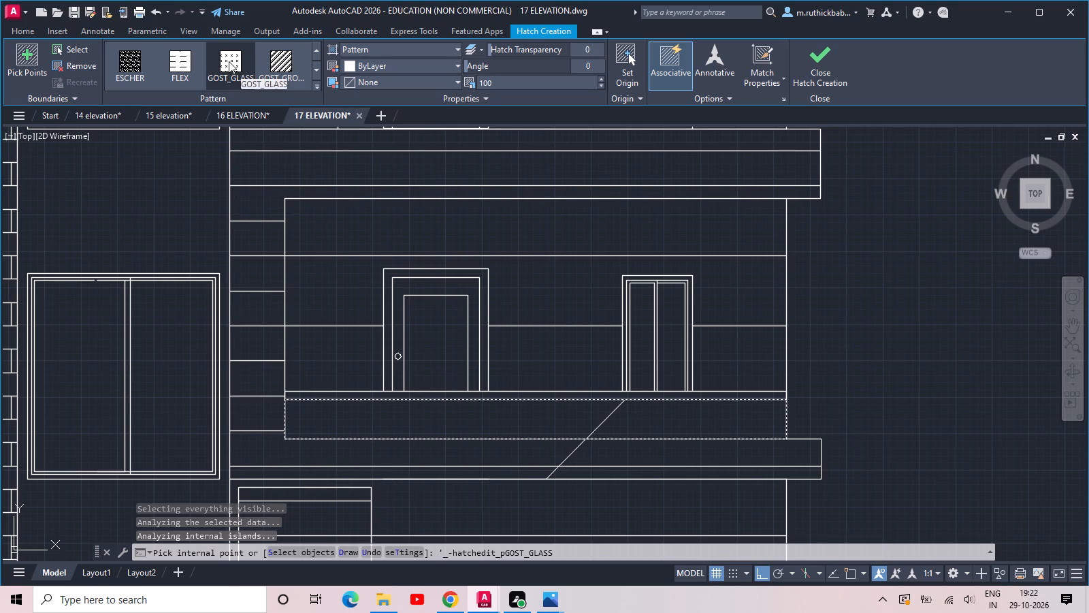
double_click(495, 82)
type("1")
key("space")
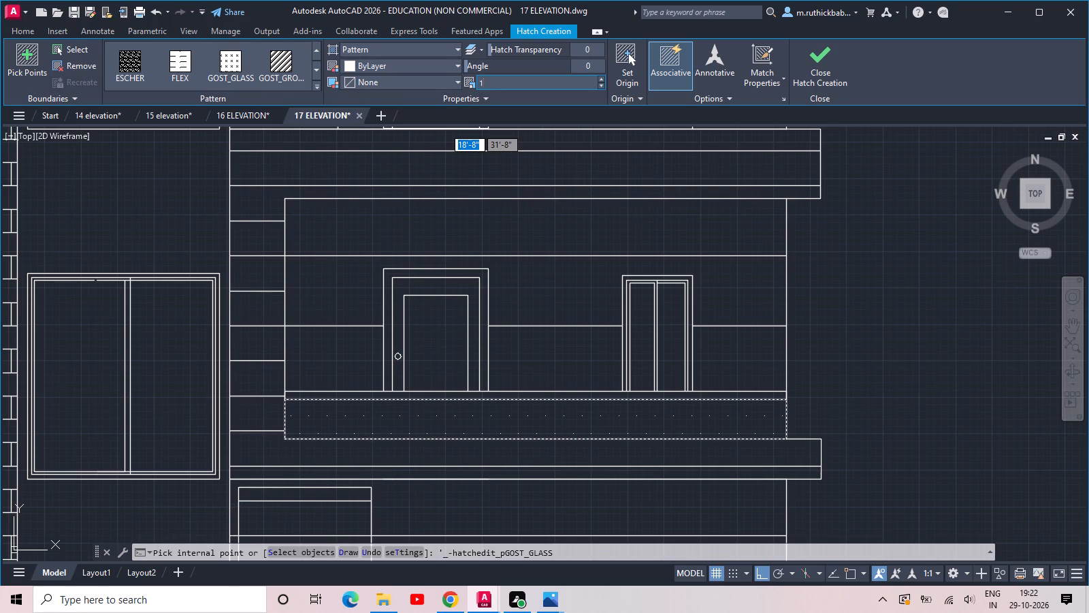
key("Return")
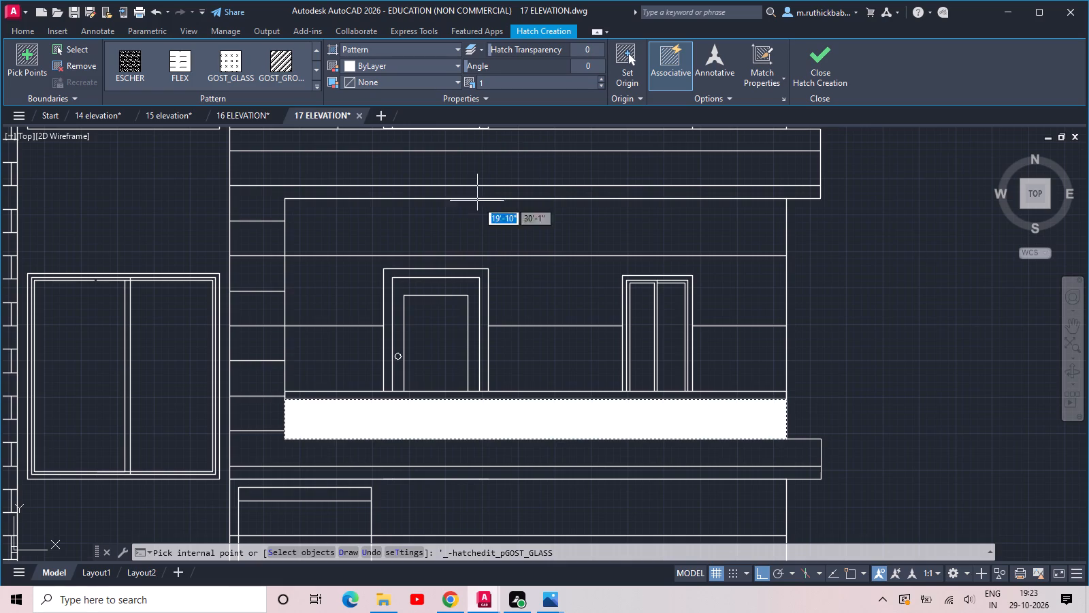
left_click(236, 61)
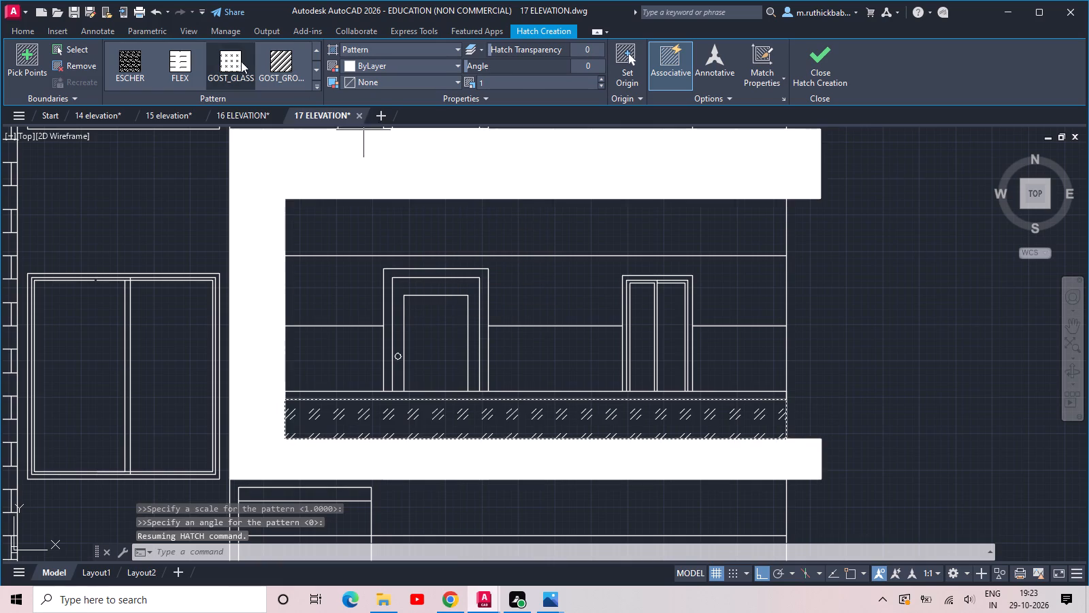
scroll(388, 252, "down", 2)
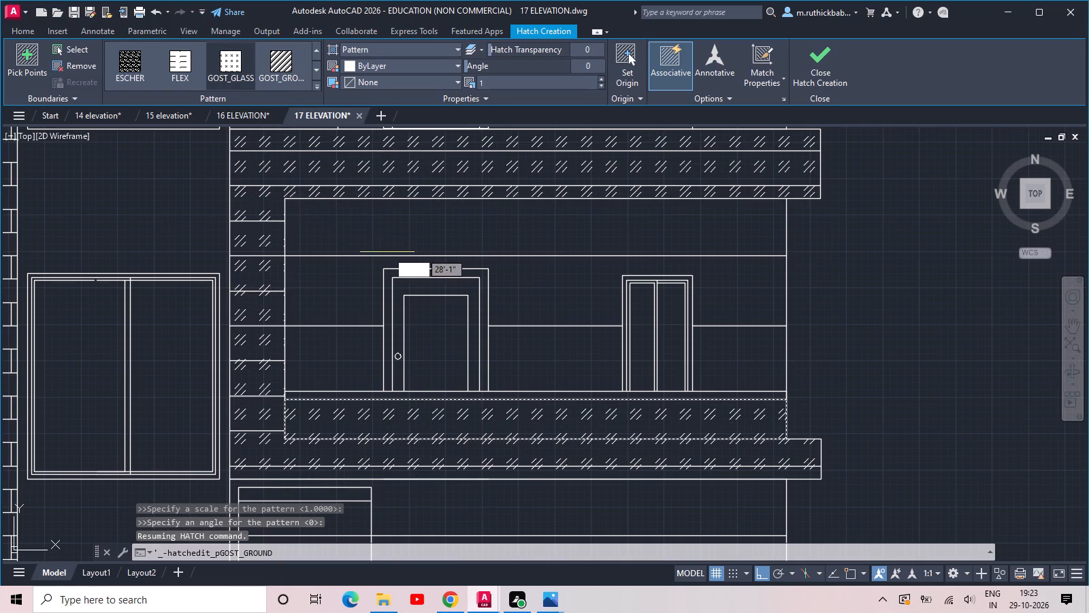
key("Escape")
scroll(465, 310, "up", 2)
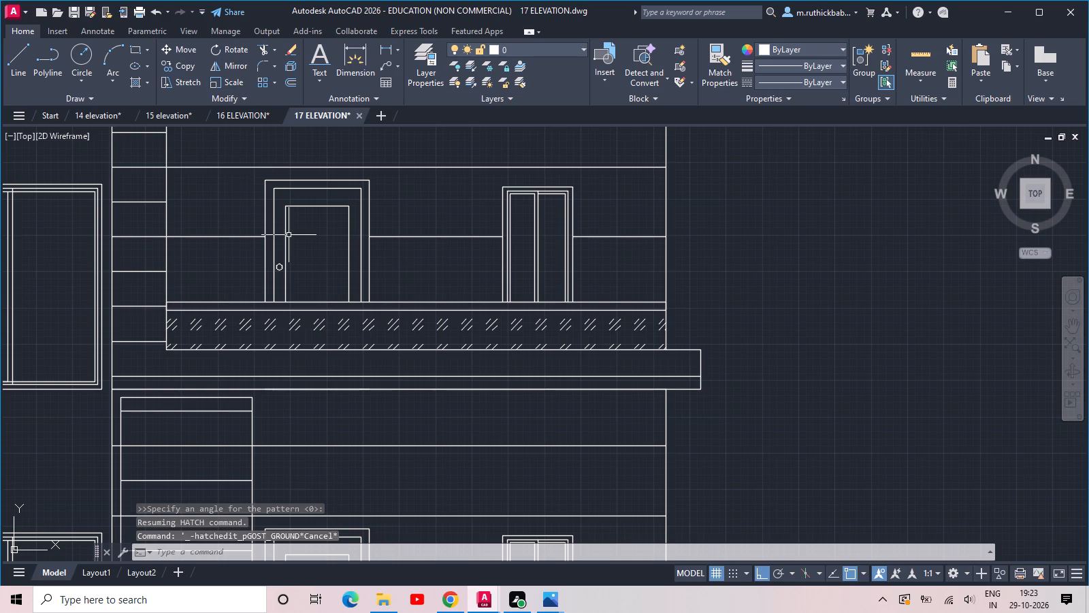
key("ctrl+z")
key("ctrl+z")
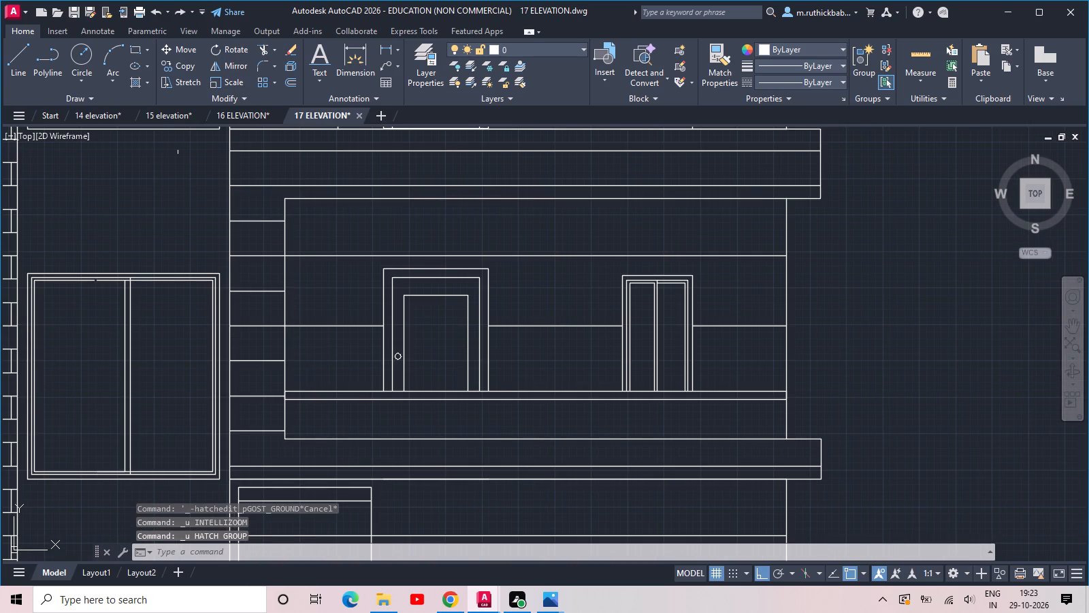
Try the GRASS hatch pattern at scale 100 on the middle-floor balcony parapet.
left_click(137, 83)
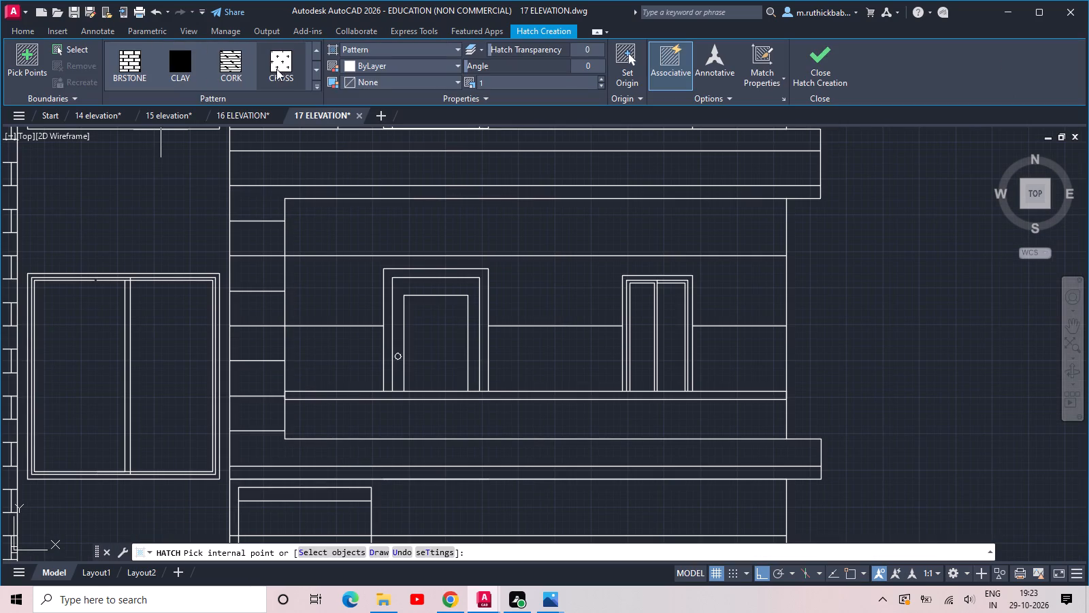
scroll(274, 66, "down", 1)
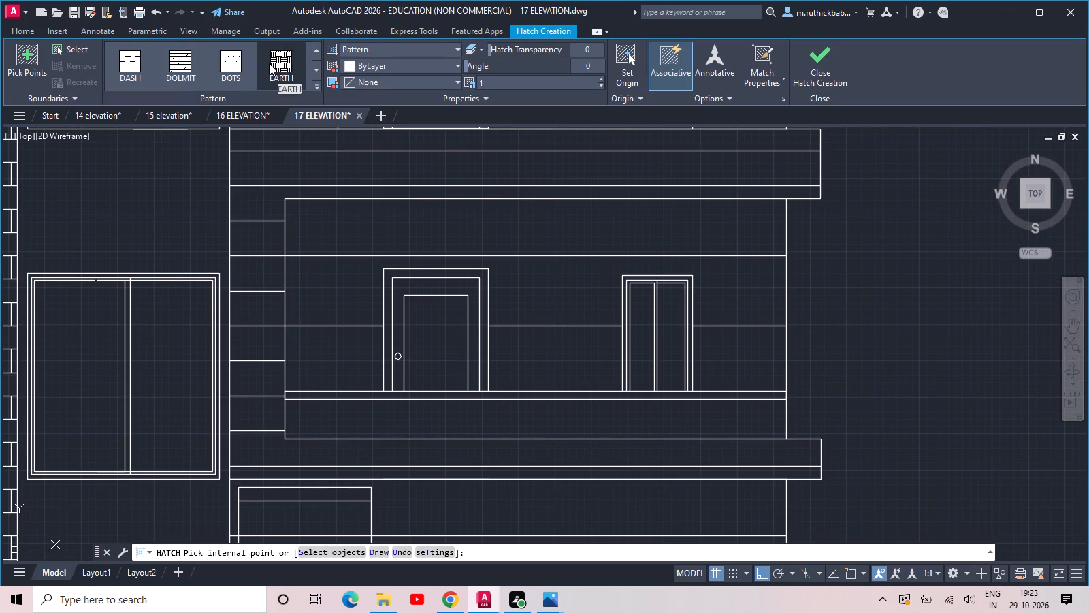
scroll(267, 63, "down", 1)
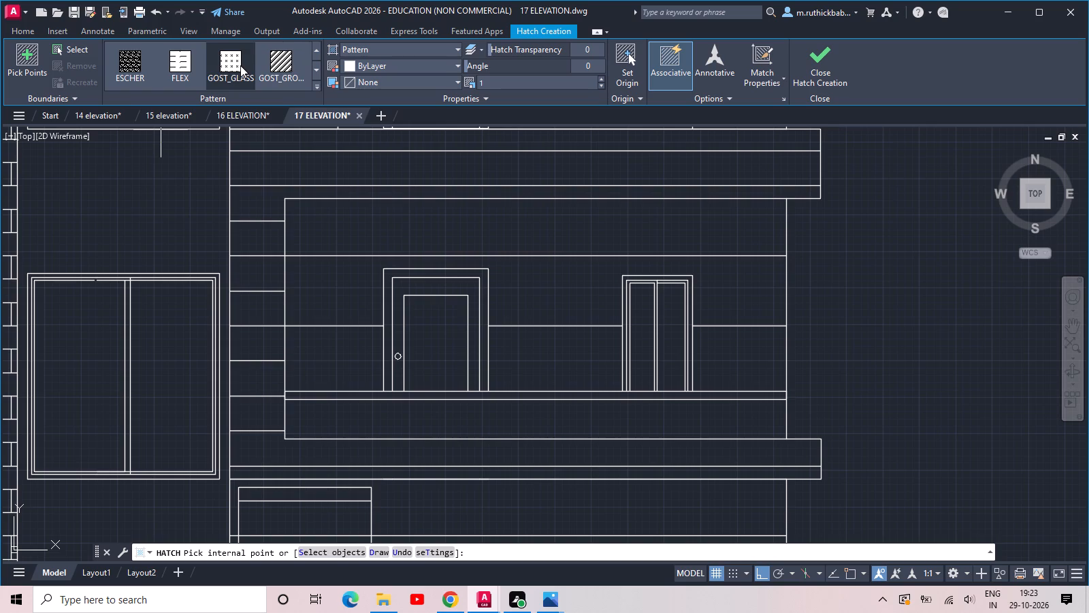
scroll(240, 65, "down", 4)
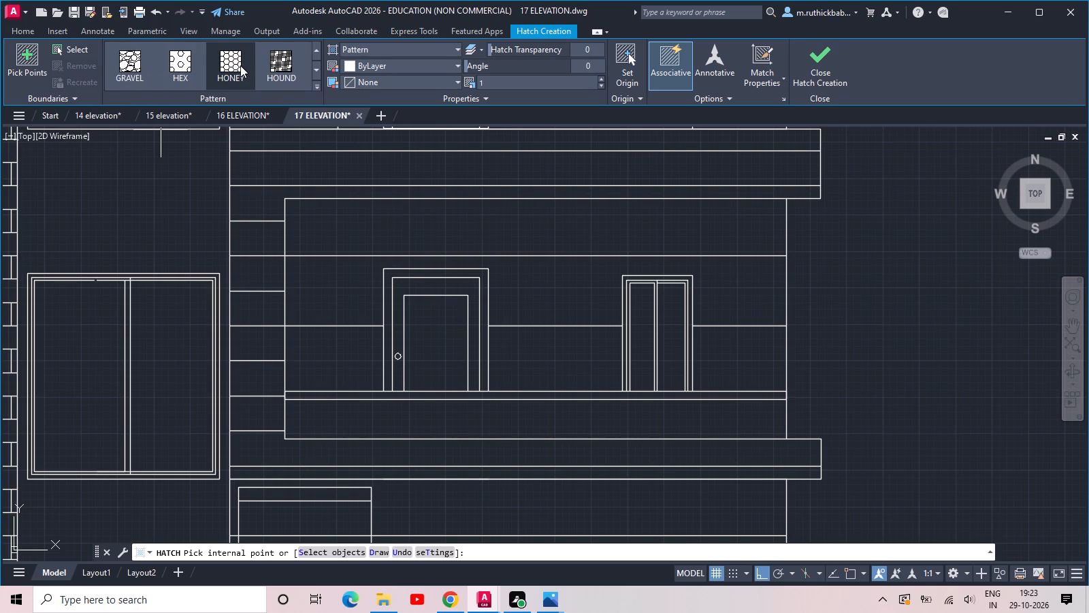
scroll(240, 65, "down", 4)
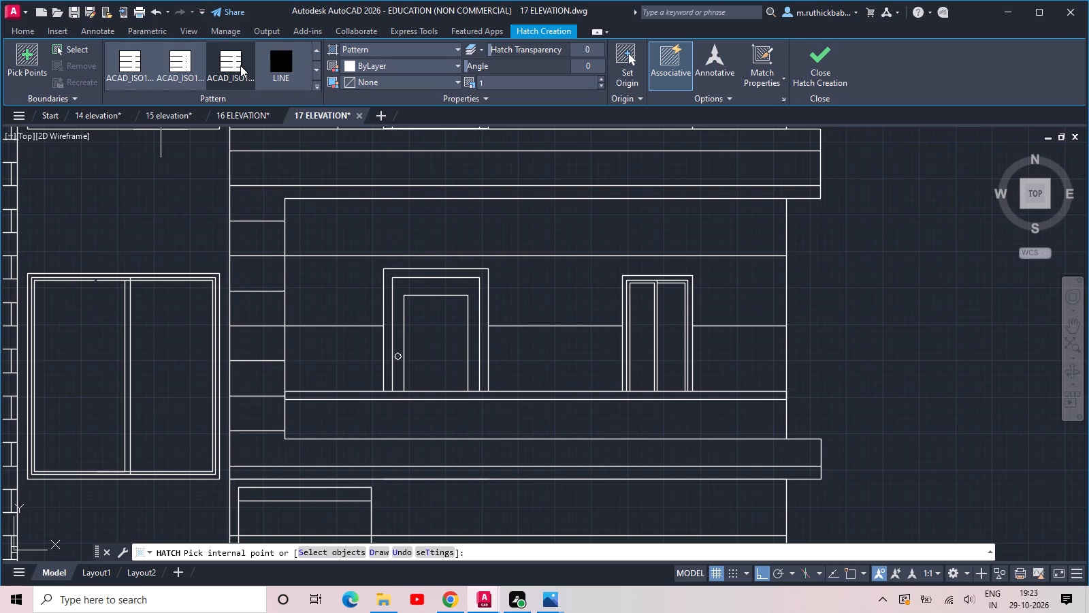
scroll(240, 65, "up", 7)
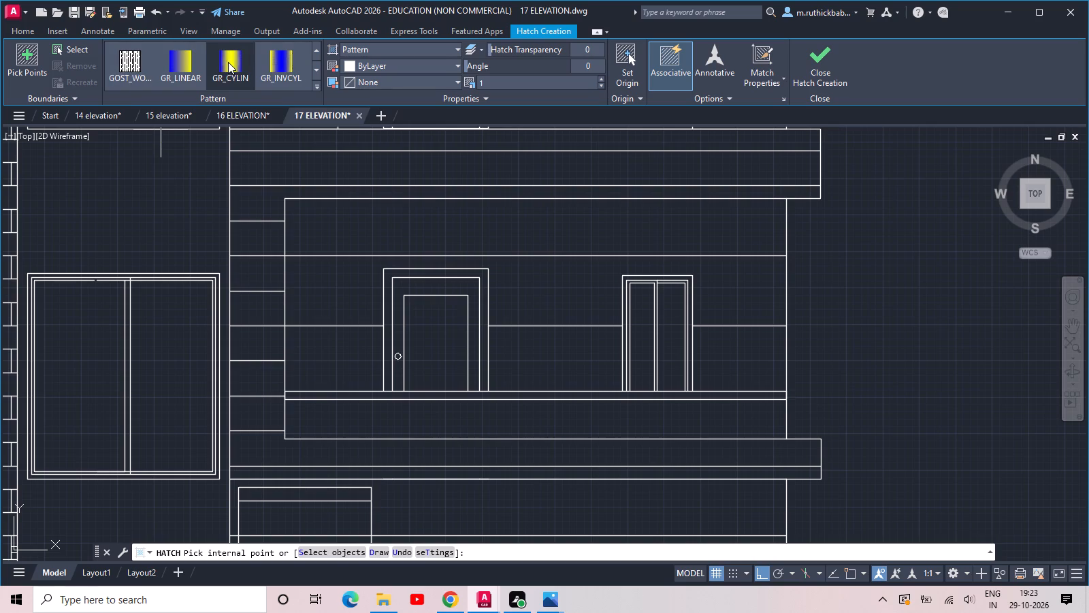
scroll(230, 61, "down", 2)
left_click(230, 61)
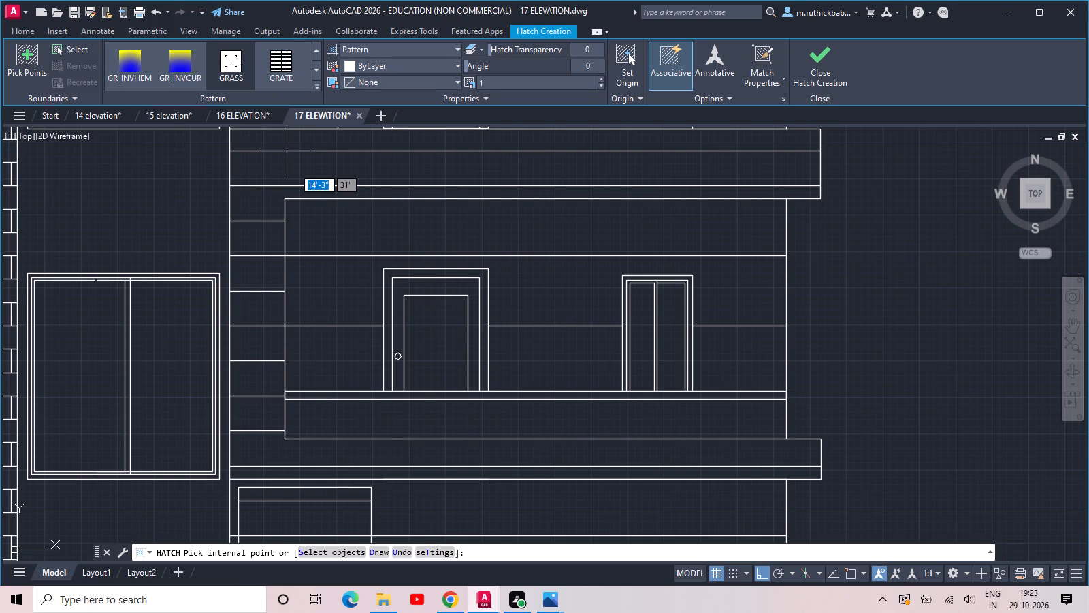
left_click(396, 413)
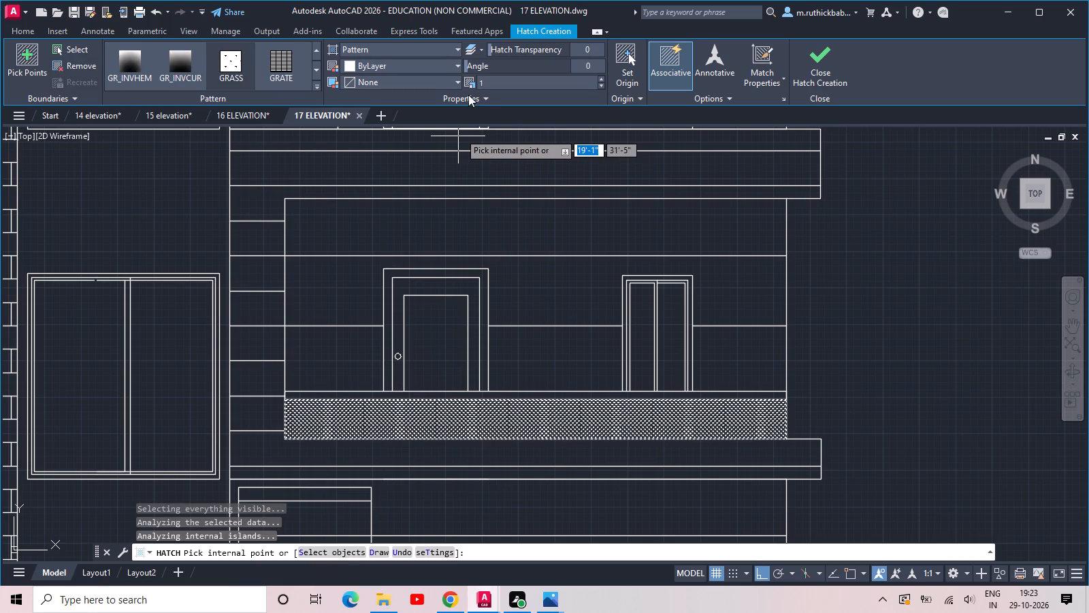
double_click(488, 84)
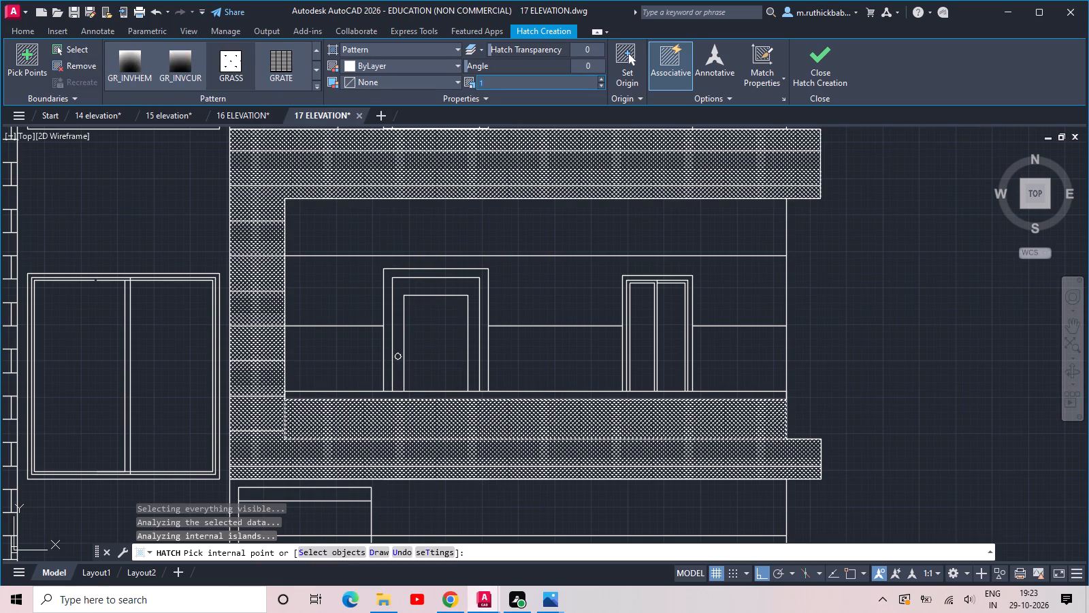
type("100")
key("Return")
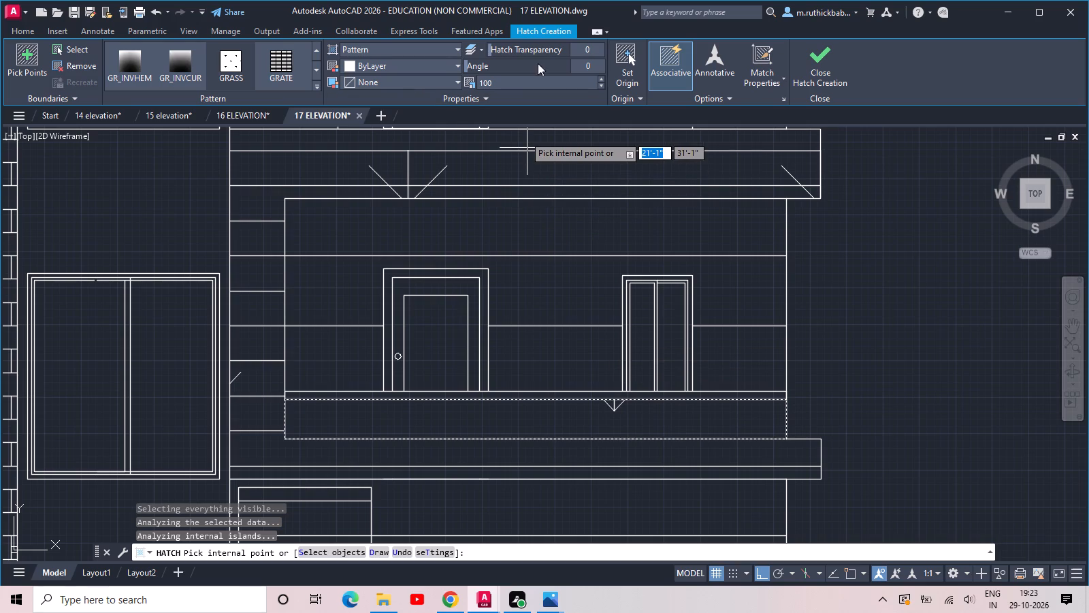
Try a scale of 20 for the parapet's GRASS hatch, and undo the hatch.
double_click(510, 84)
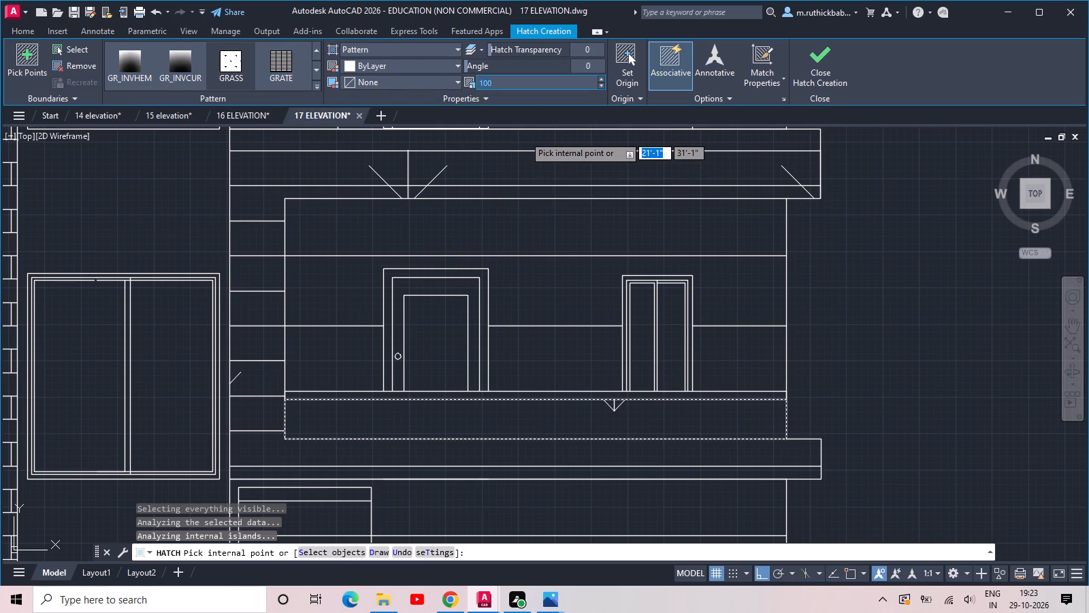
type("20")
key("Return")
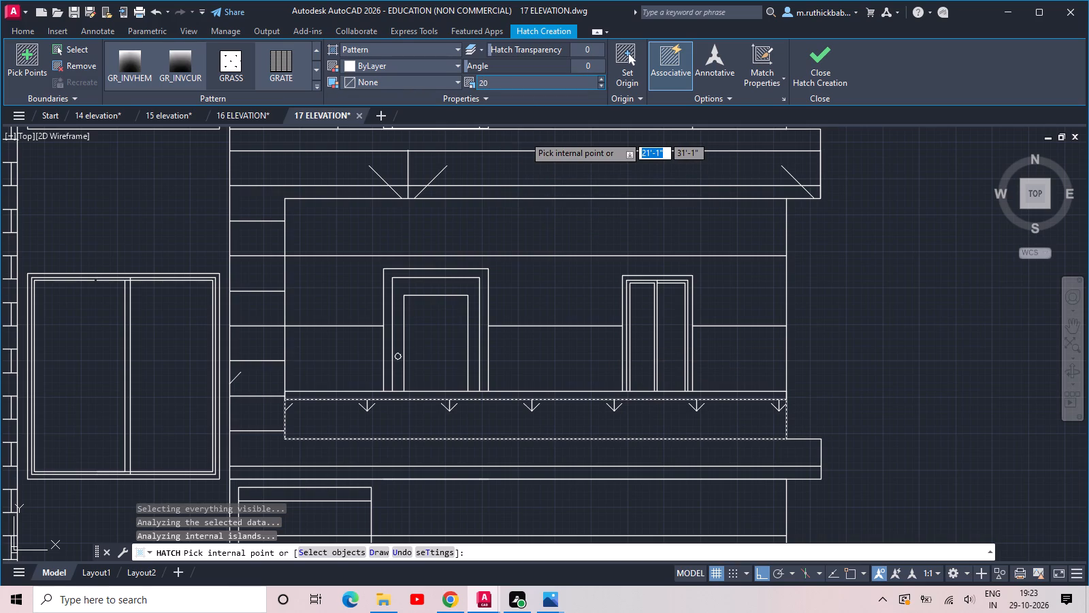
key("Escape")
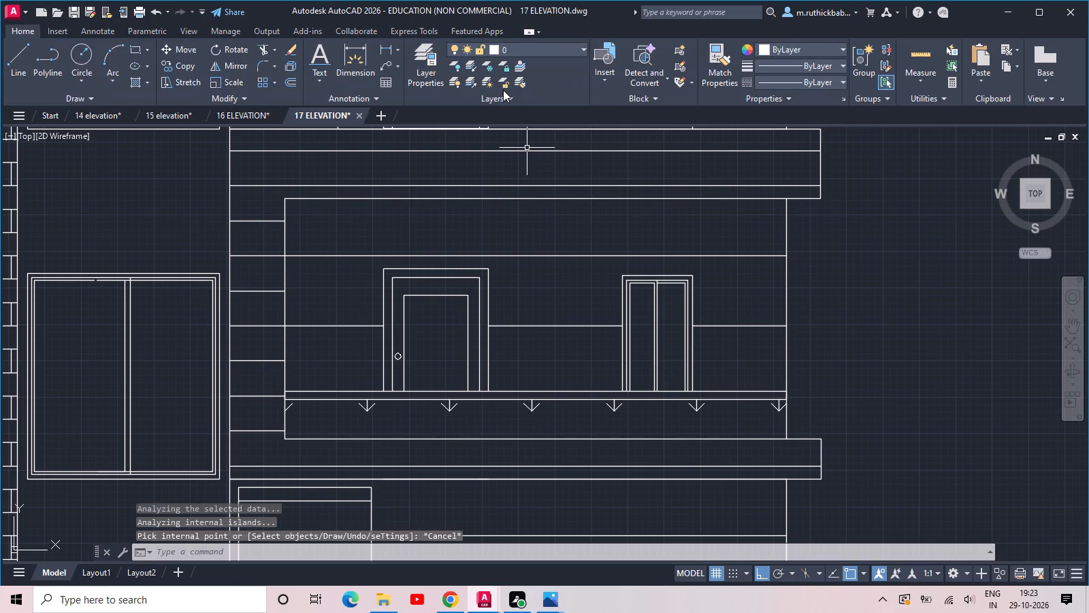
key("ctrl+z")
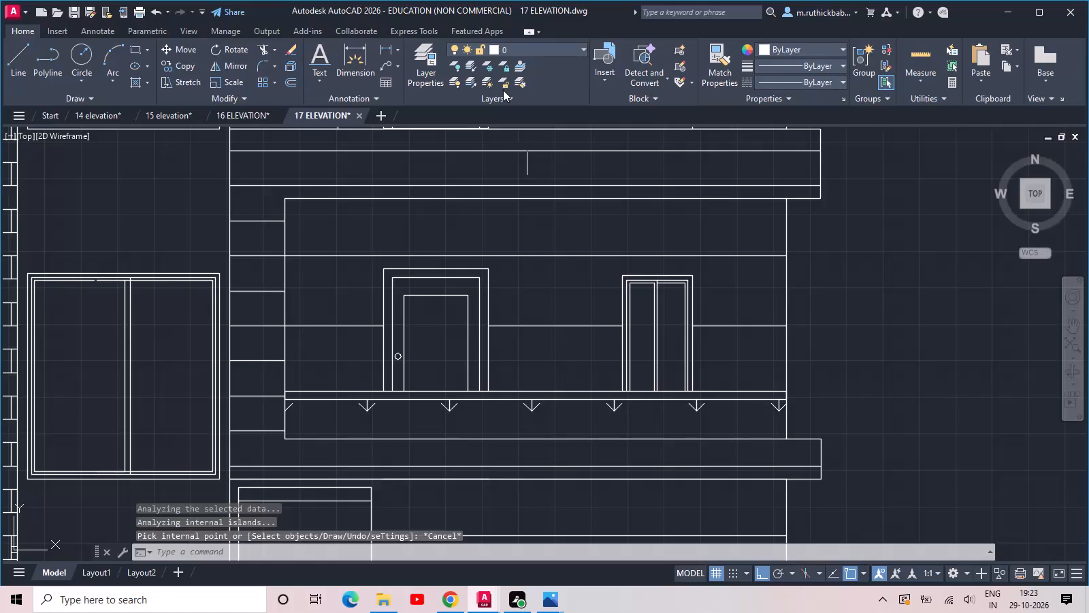
Hatch the middle-floor balcony parapet with the DOTS pattern at scale 1100.
left_click(135, 81)
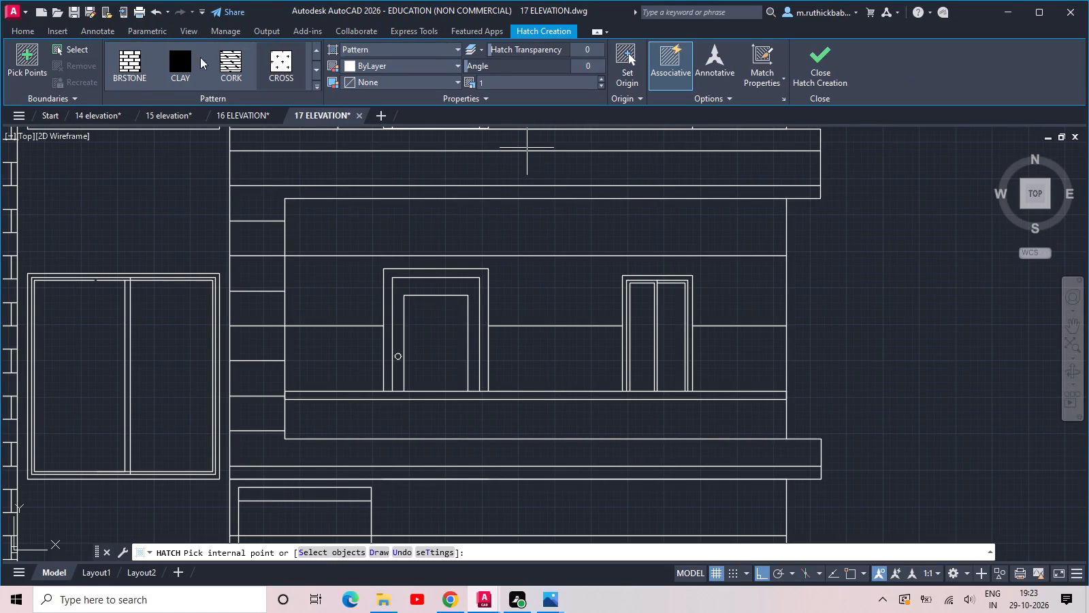
scroll(231, 63, "up", 2)
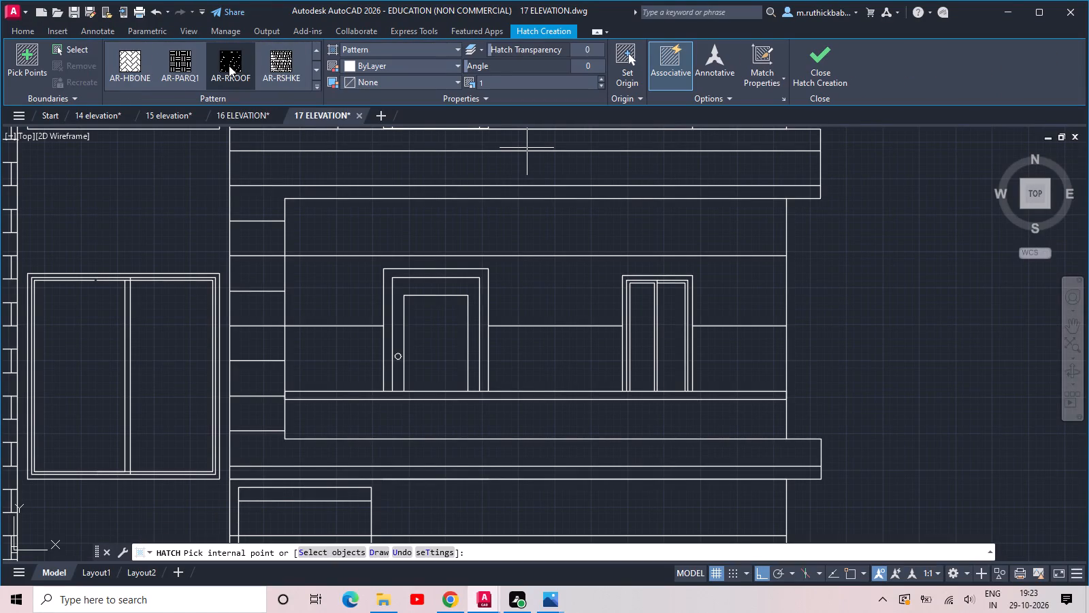
scroll(223, 65, "up", 3)
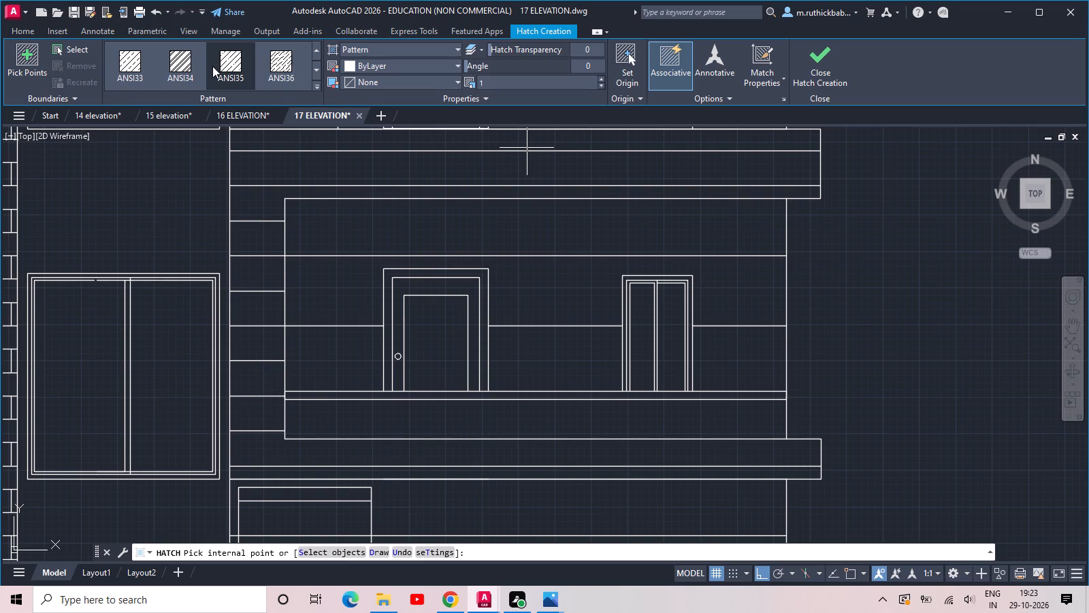
scroll(212, 66, "up", 3)
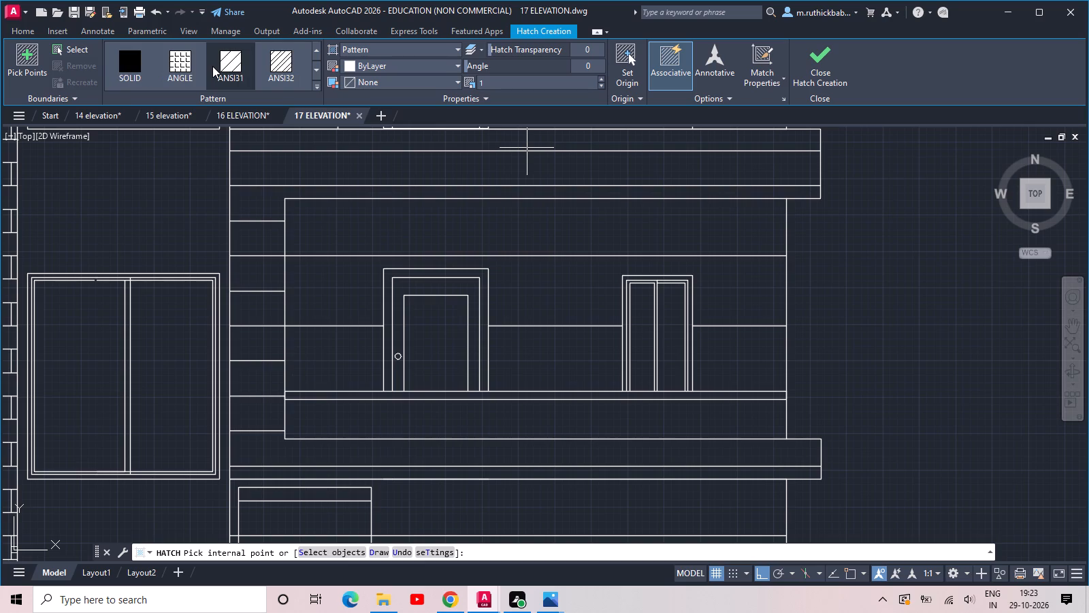
scroll(227, 64, "up", 6)
scroll(236, 61, "down", 3)
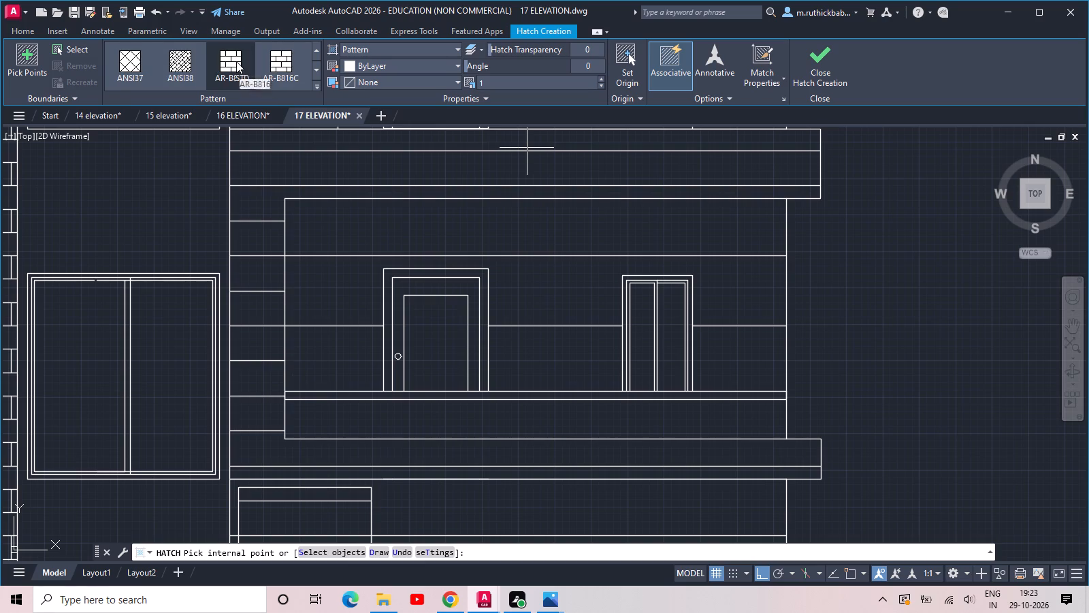
scroll(236, 61, "down", 1)
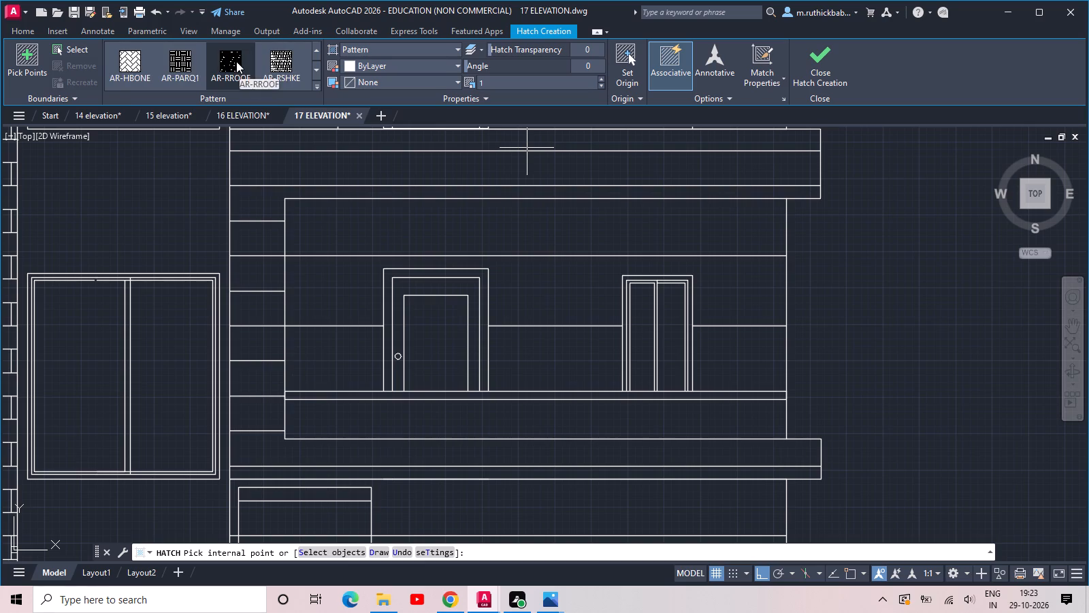
scroll(236, 61, "down", 2)
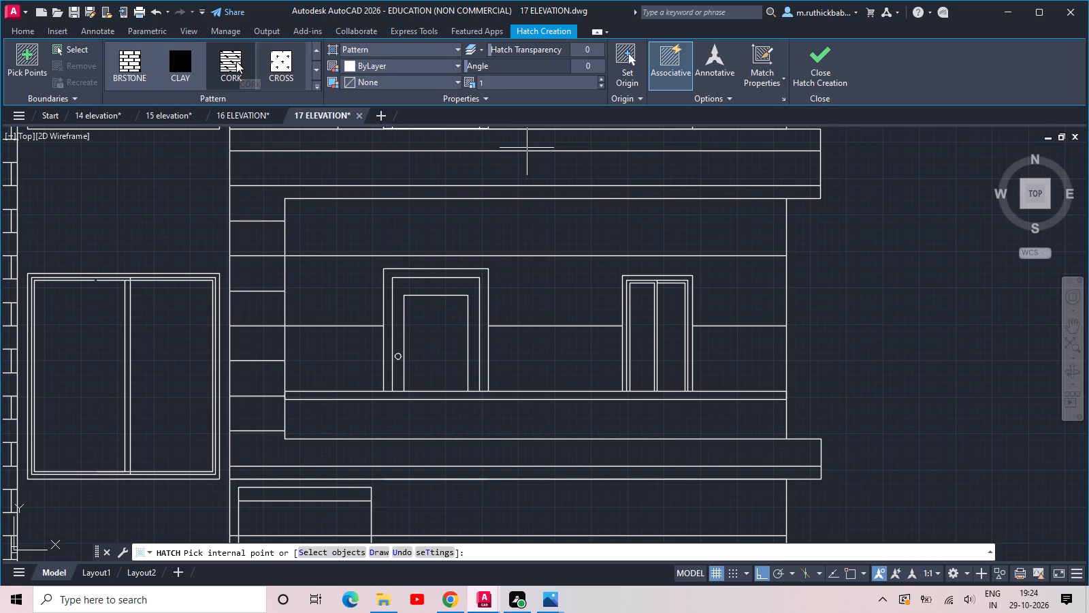
scroll(236, 61, "down", 1)
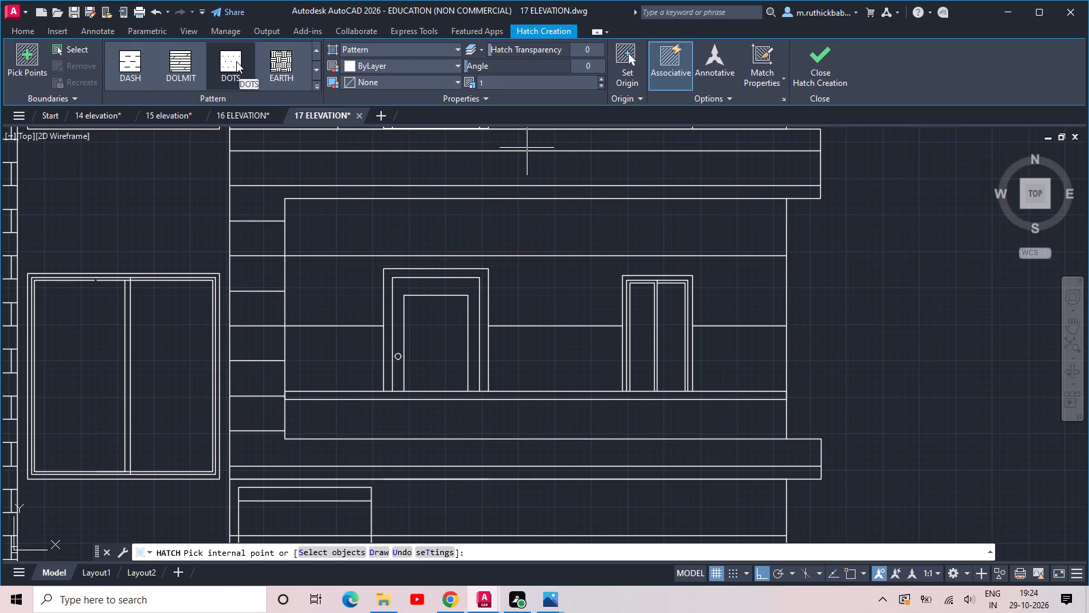
left_click(236, 61)
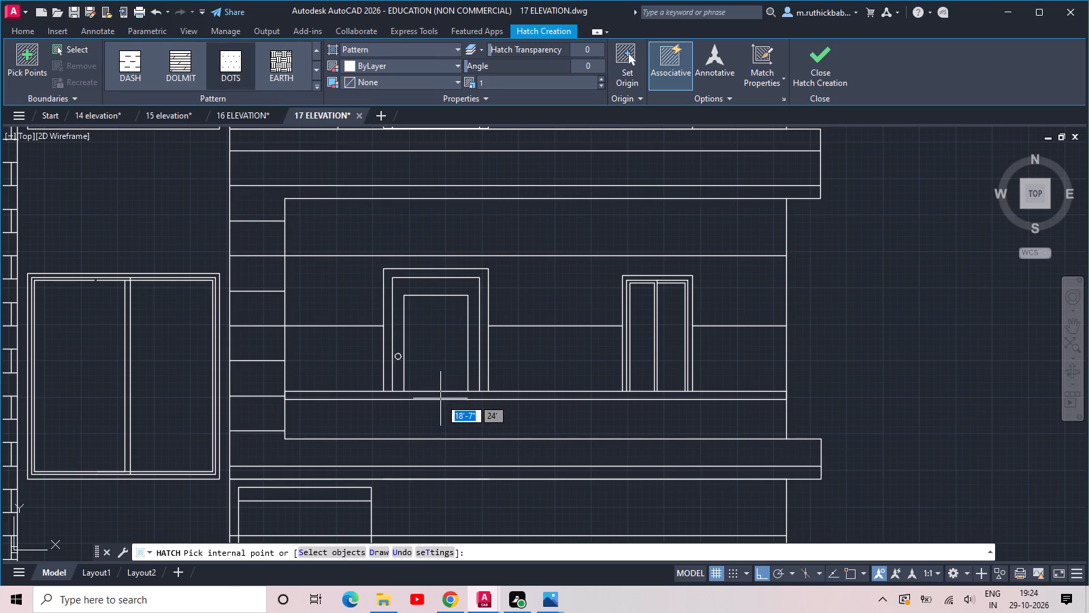
left_click(440, 413)
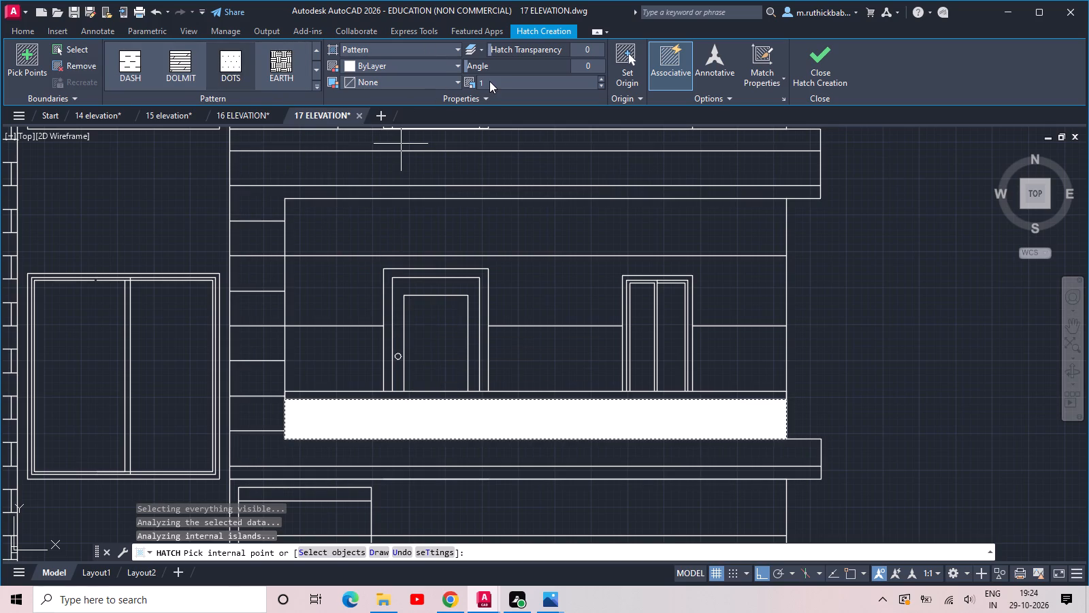
double_click(489, 81)
left_click(491, 81)
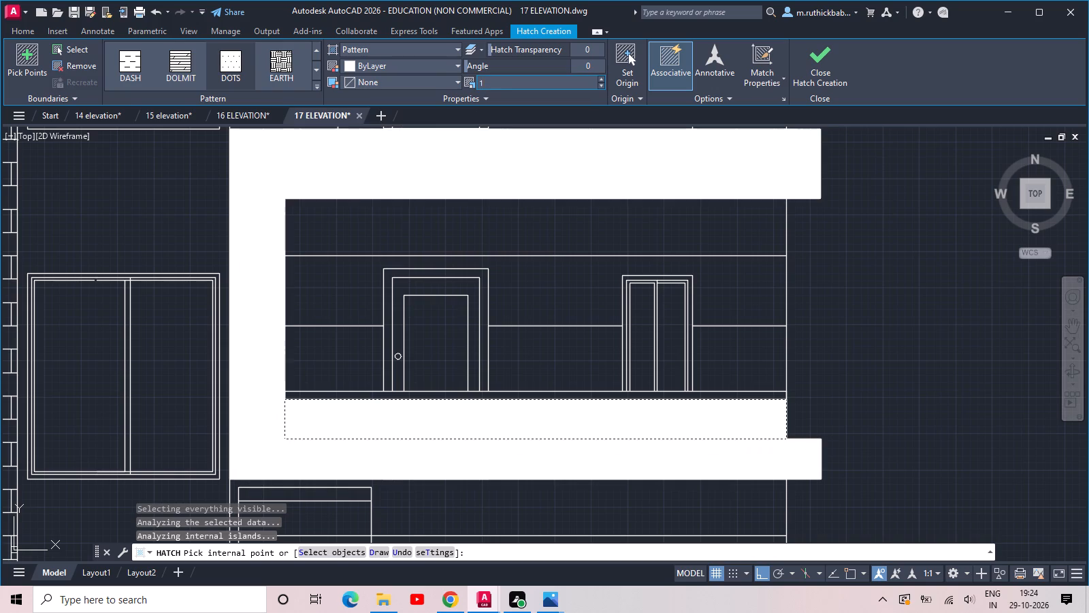
type("100")
key("Return")
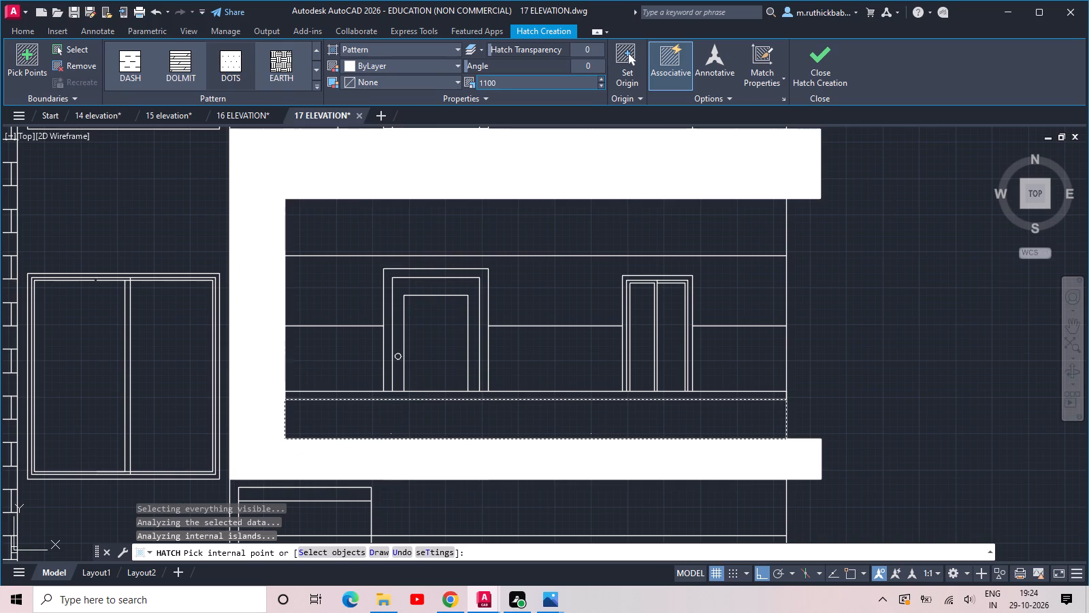
key("Escape")
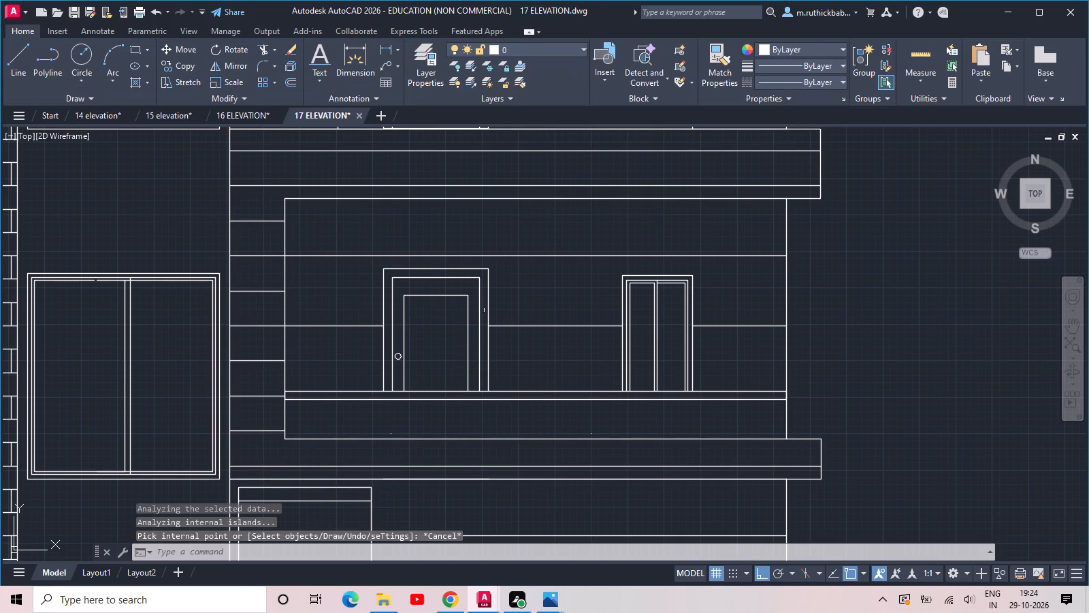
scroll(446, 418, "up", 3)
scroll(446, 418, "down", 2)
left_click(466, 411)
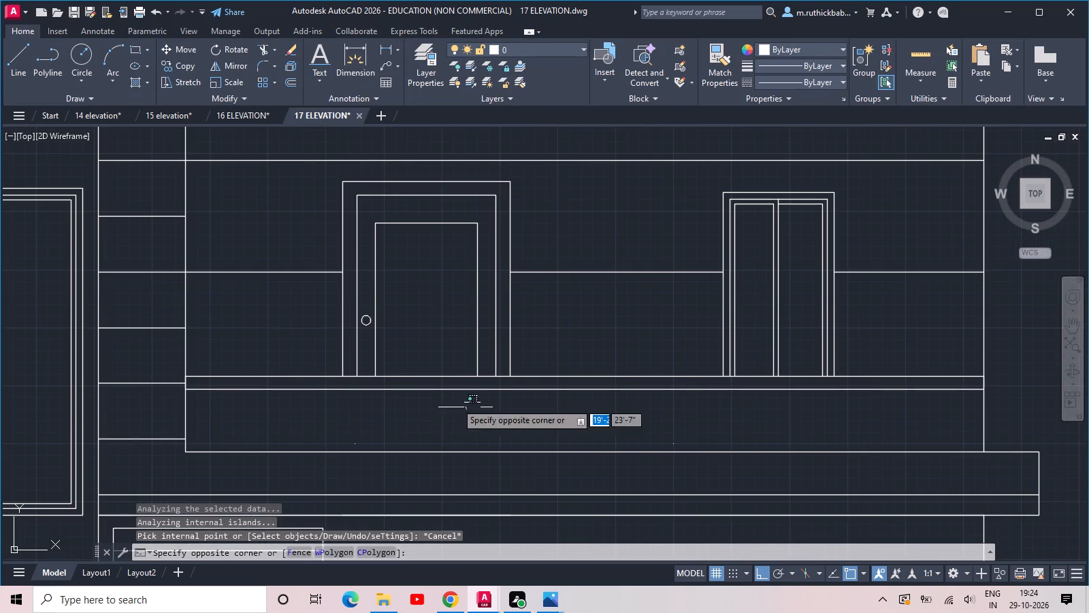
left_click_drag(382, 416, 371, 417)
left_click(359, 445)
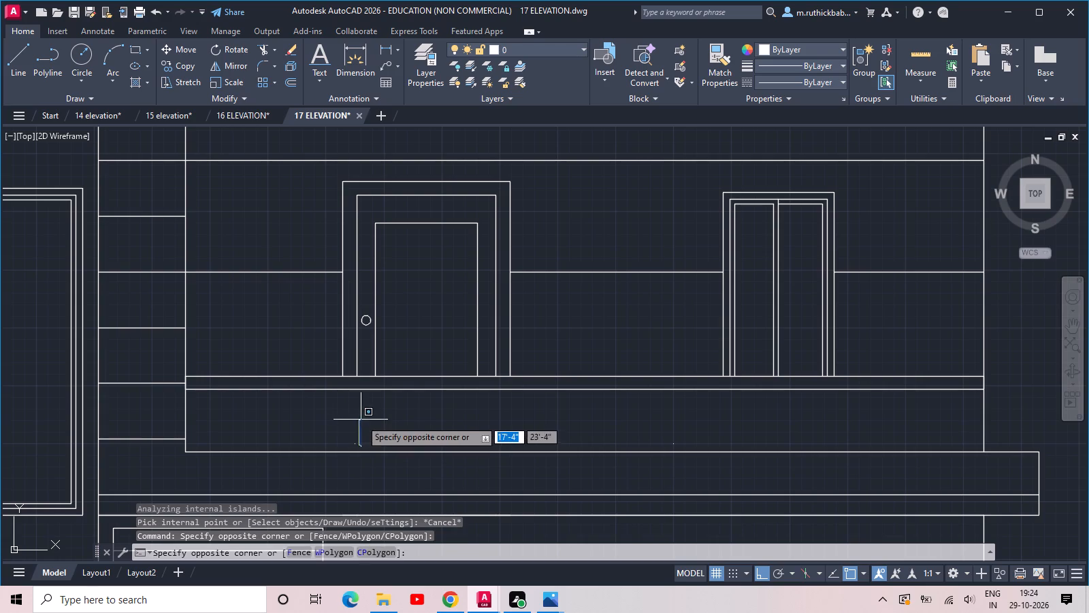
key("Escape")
Hatch the middle-floor balcony parapet again with the DOTS pattern, trying scale 100 and settling on scale 50.
left_click(135, 82)
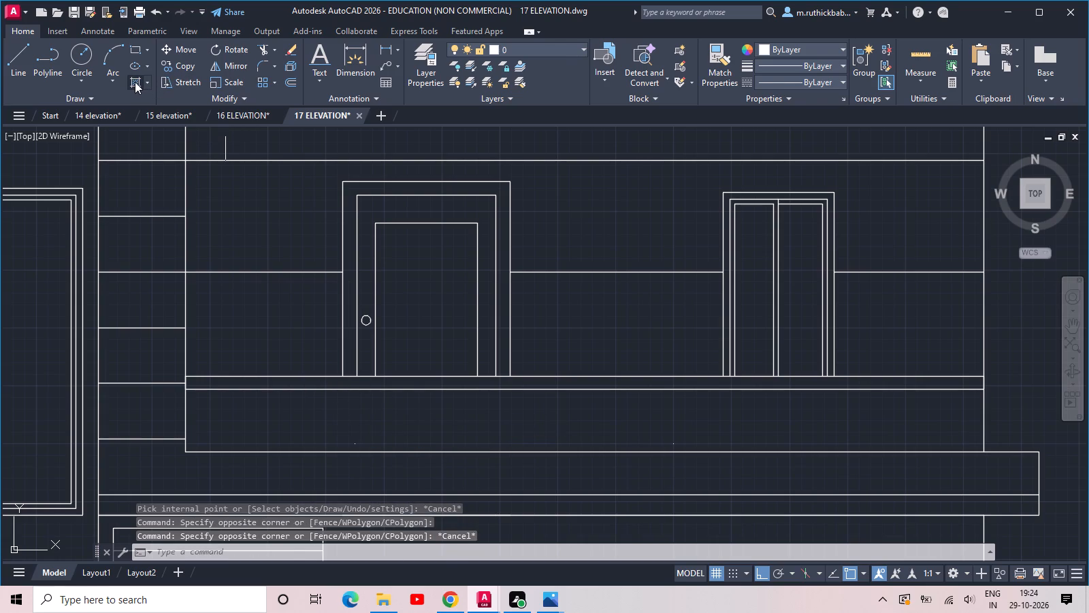
left_click(240, 55)
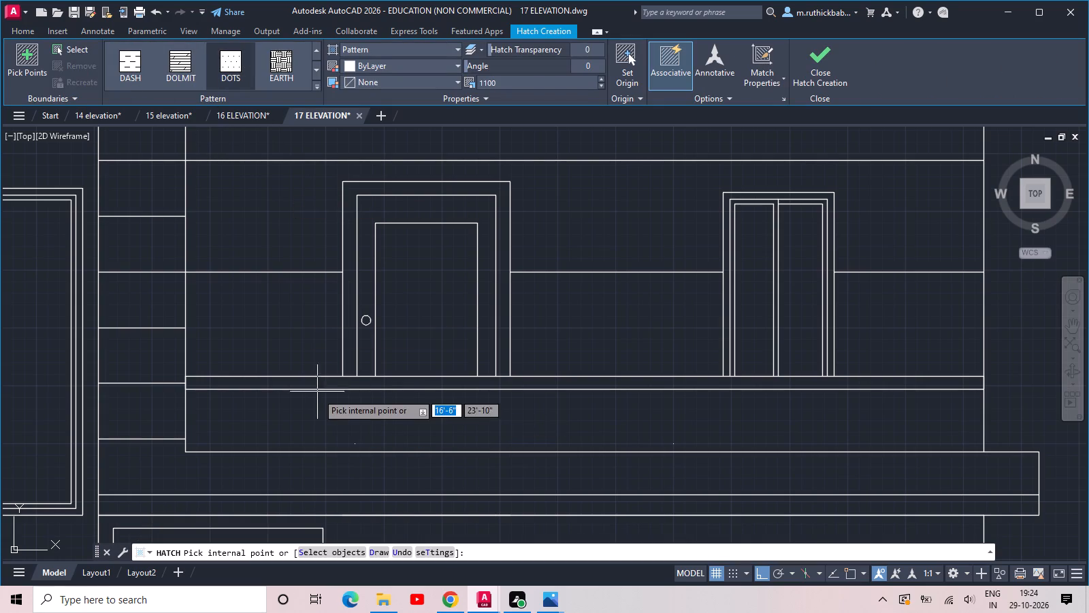
left_click(335, 423)
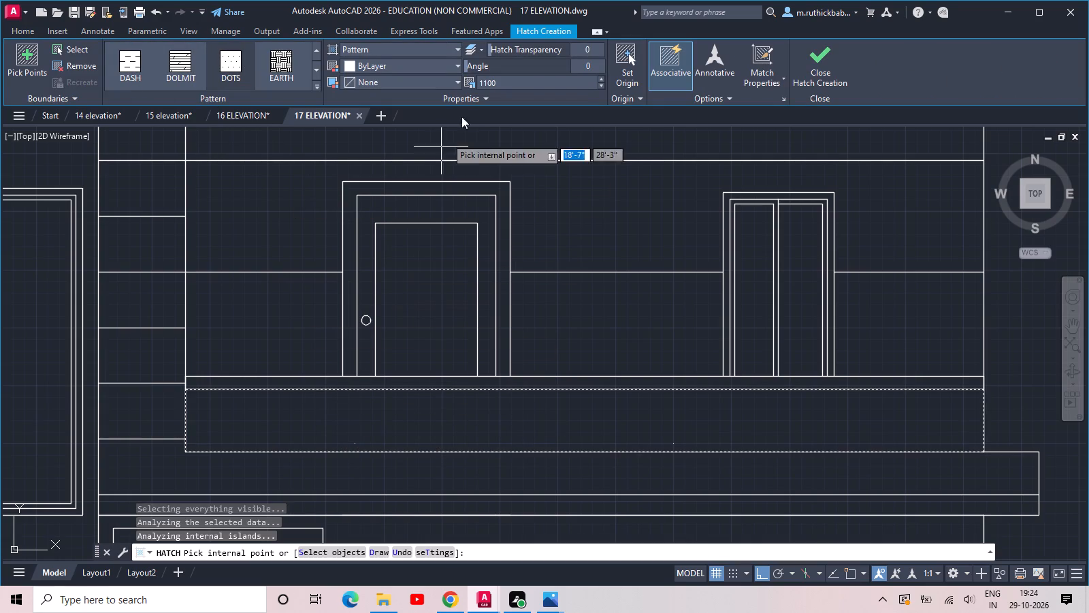
double_click(504, 83)
type("100")
key("Return")
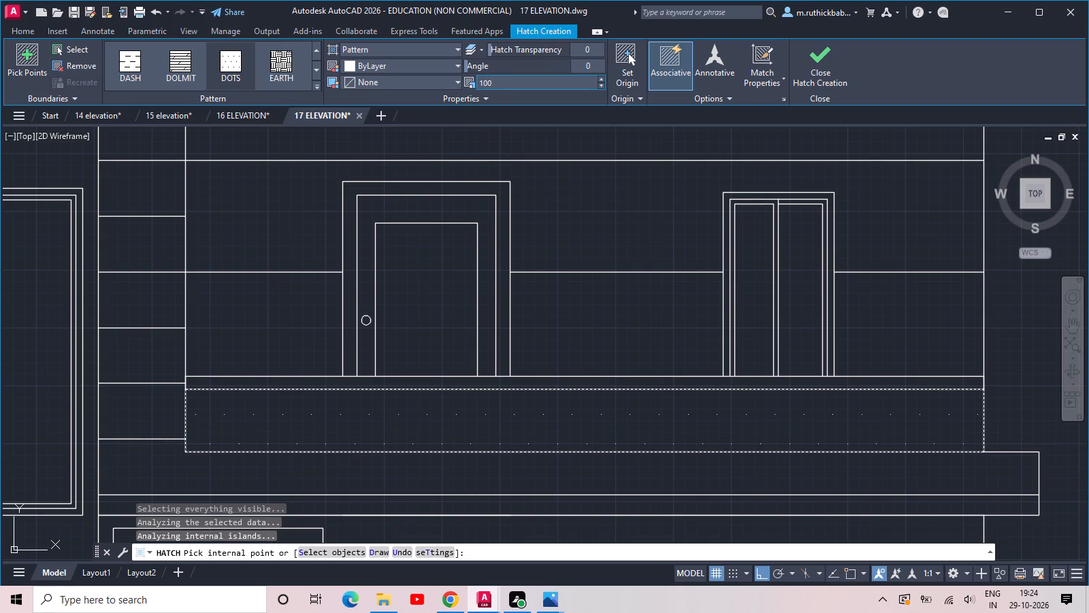
left_click(504, 83)
type("50")
key("Return")
double_click(812, 50)
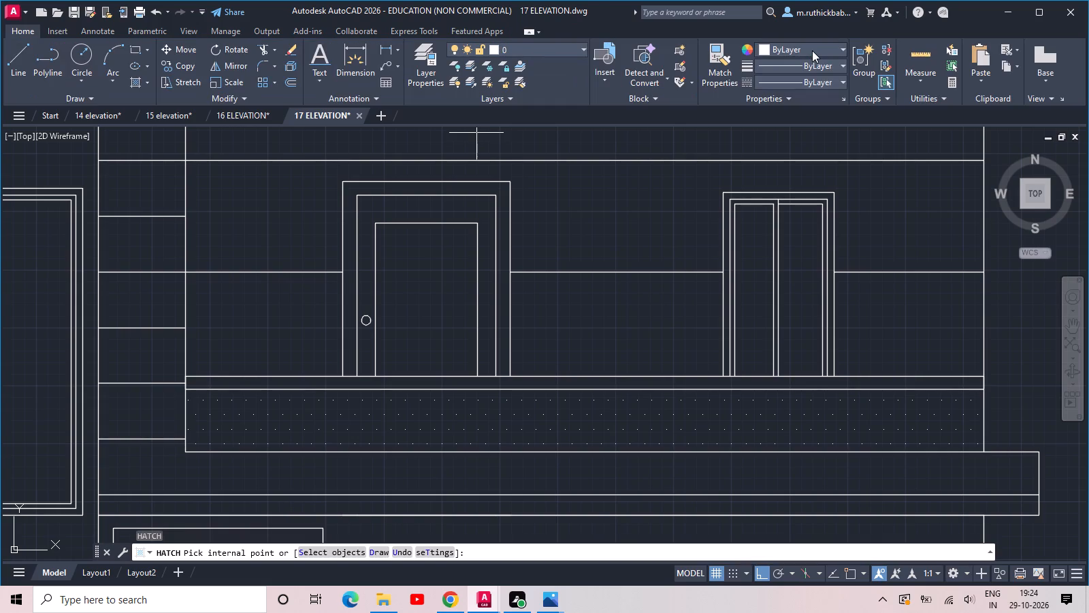
Examine the whole five-storey elevation with its hatched areas.
scroll(812, 50, "down", 4)
scroll(827, 185, "down", 4)
middle_click_drag(857, 193, 843, 202)
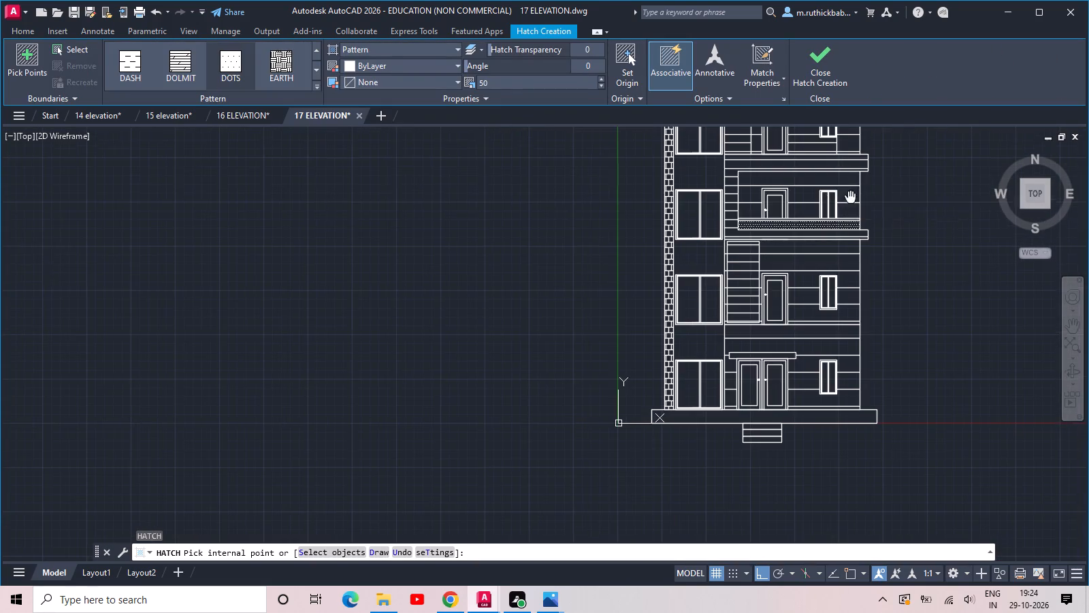
middle_click_drag(843, 202, 684, 251)
scroll(685, 251, "down", 1)
middle_click_drag(698, 251, 620, 283)
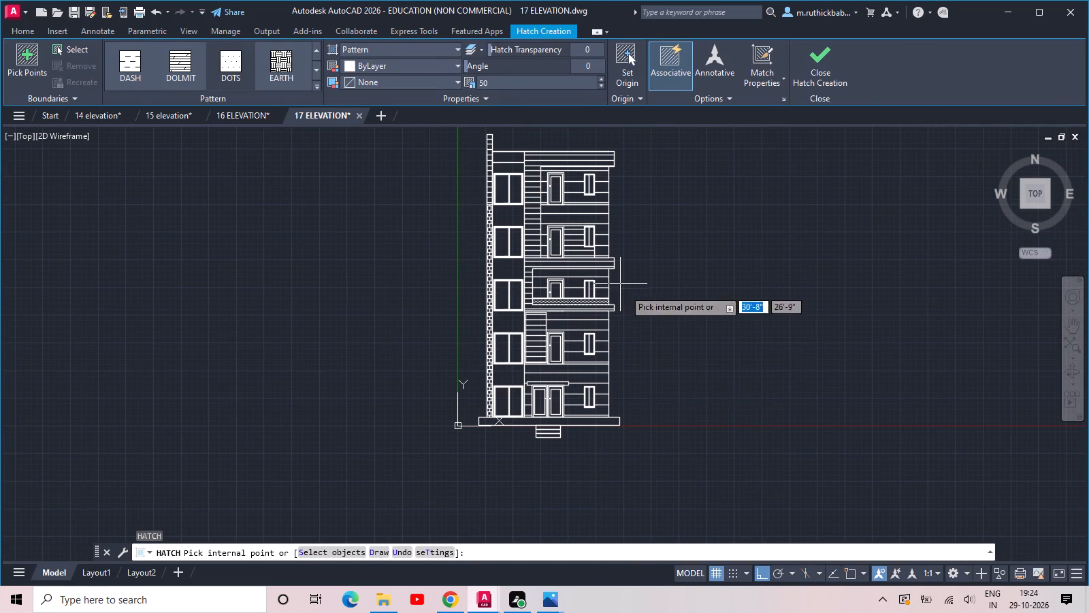
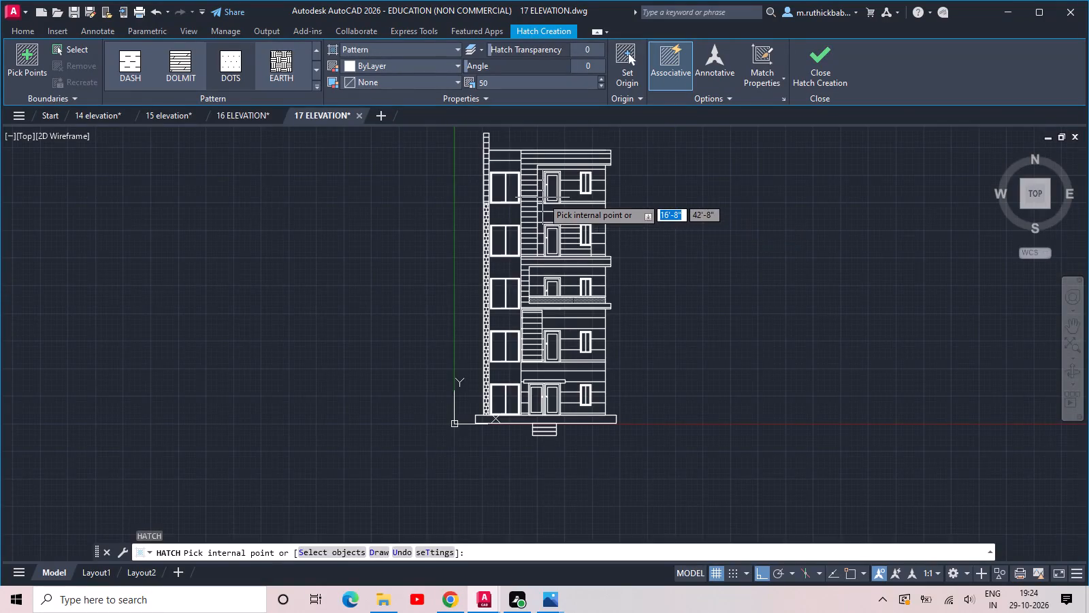
Erase the stray horizontal line on the wall above the top-floor large window.
scroll(542, 198, "up", 1)
key("Escape")
key("Escape")
middle_click_drag(658, 196, 676, 267)
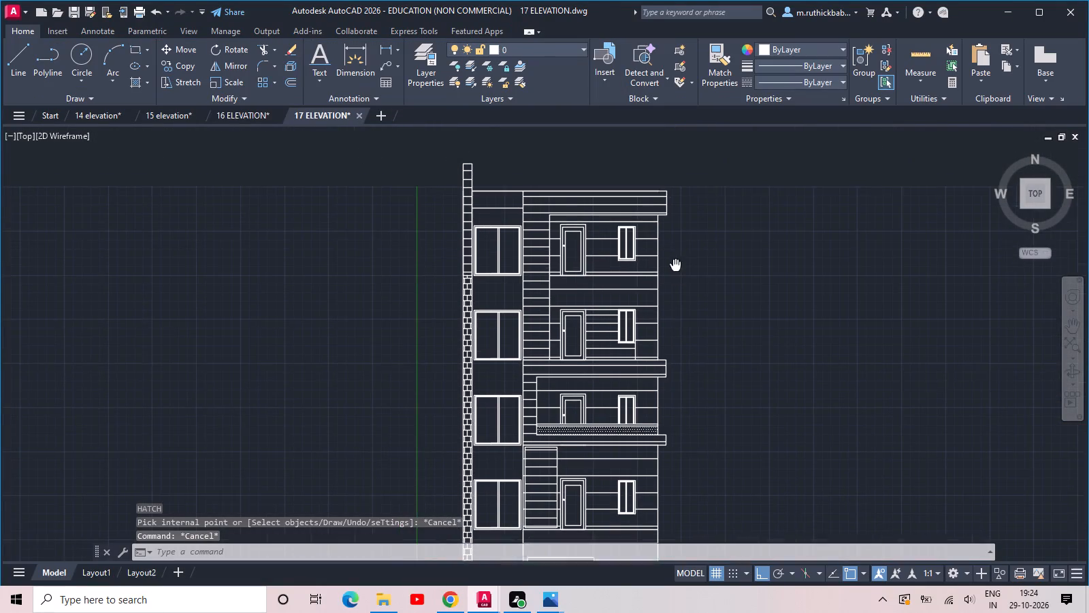
middle_click_drag(676, 267, 677, 268)
scroll(584, 238, "up", 1)
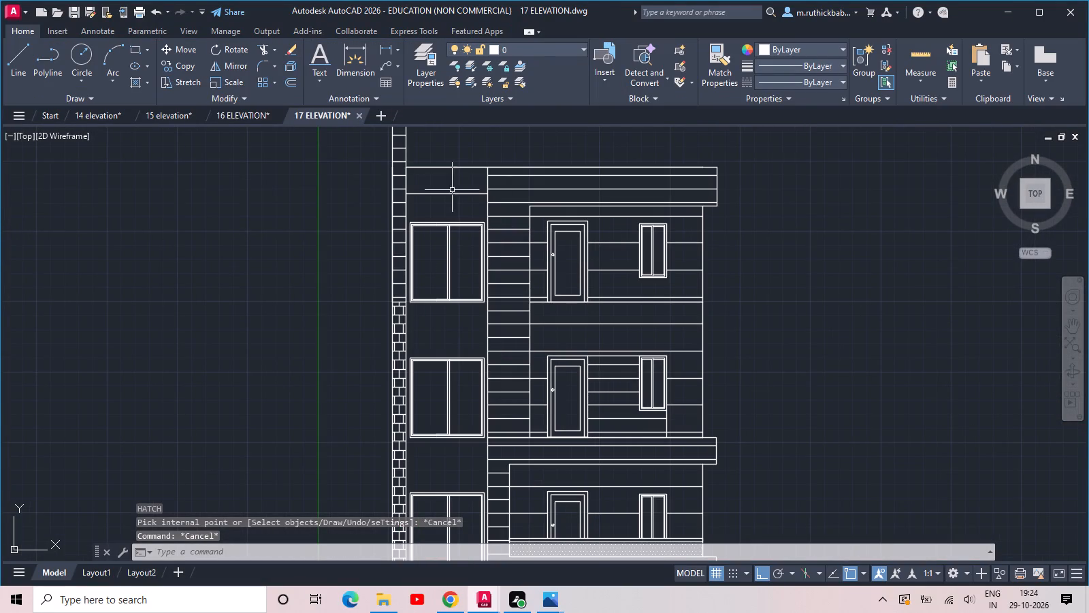
scroll(436, 193, "up", 1)
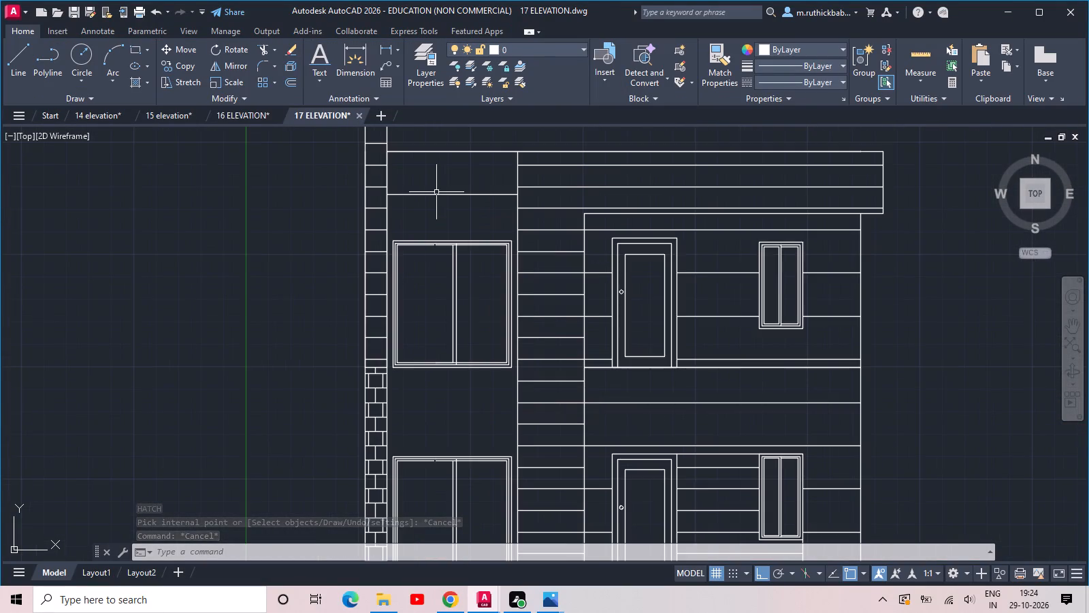
scroll(436, 192, "up", 1)
scroll(436, 192, "down", 2)
scroll(436, 192, "up", 2)
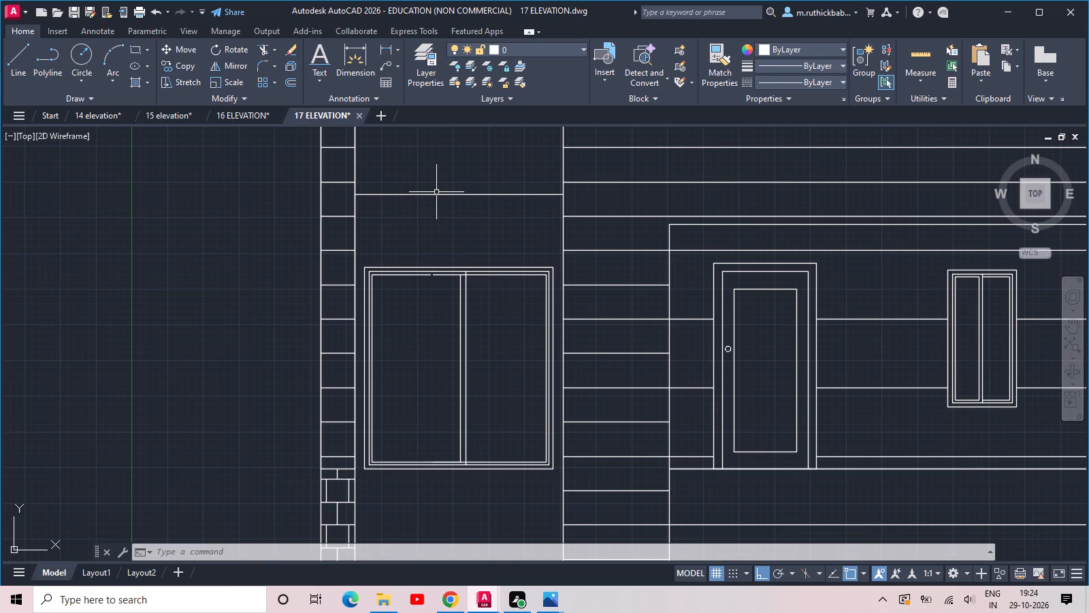
left_click(436, 192)
left_click(426, 227)
key("Delete")
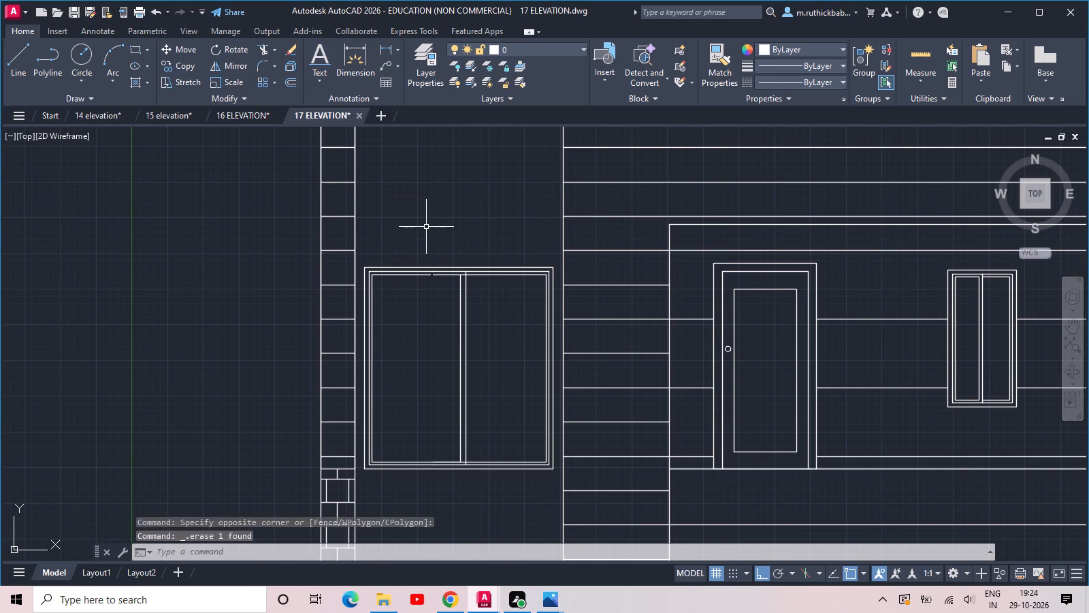
key("Delete")
Save the drawing.
key("ctrl+s")
key("ctrl+s")
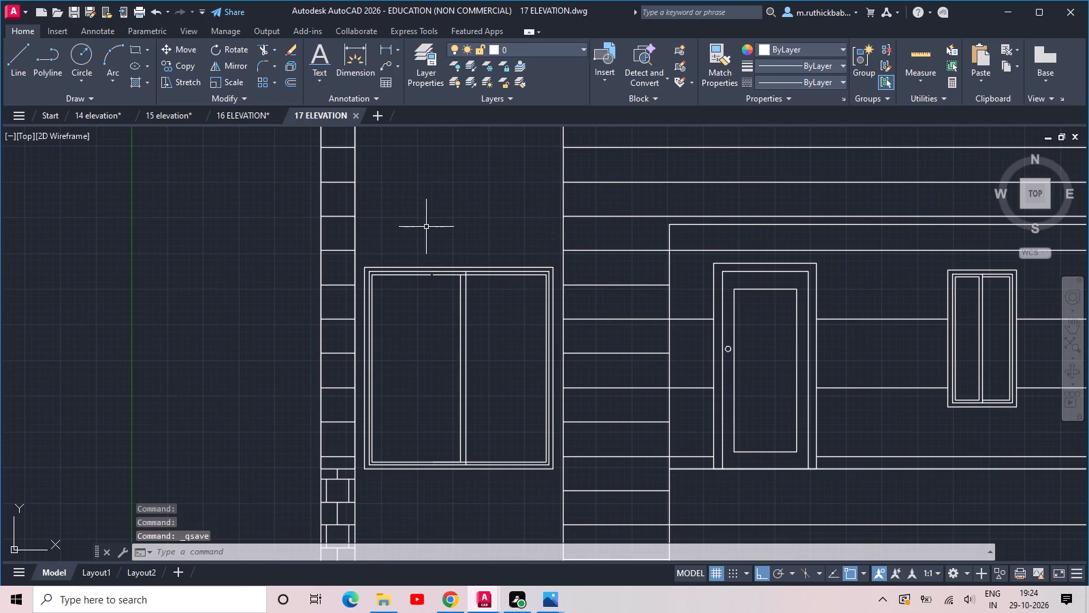
Add the single-line text title "RESIDENTIAL BUILDING G+4 ELEVATION" below the entrance steps, about 11 inches high and horizontal.
scroll(426, 227, "down", 2)
middle_click_drag(453, 304, 453, 296)
scroll(469, 236, "down", 2)
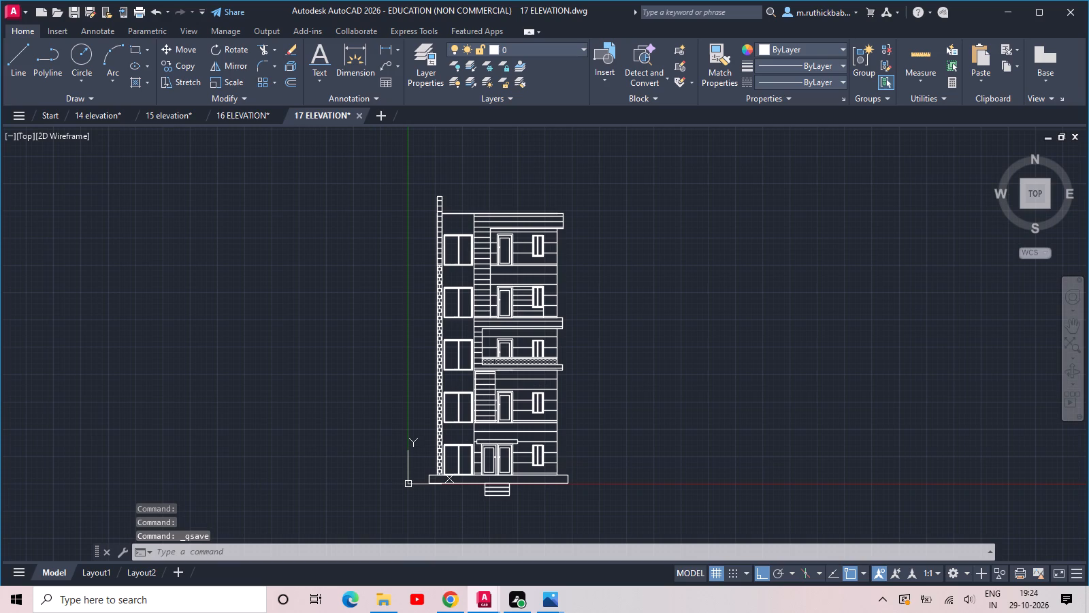
middle_click_drag(493, 538, 497, 478)
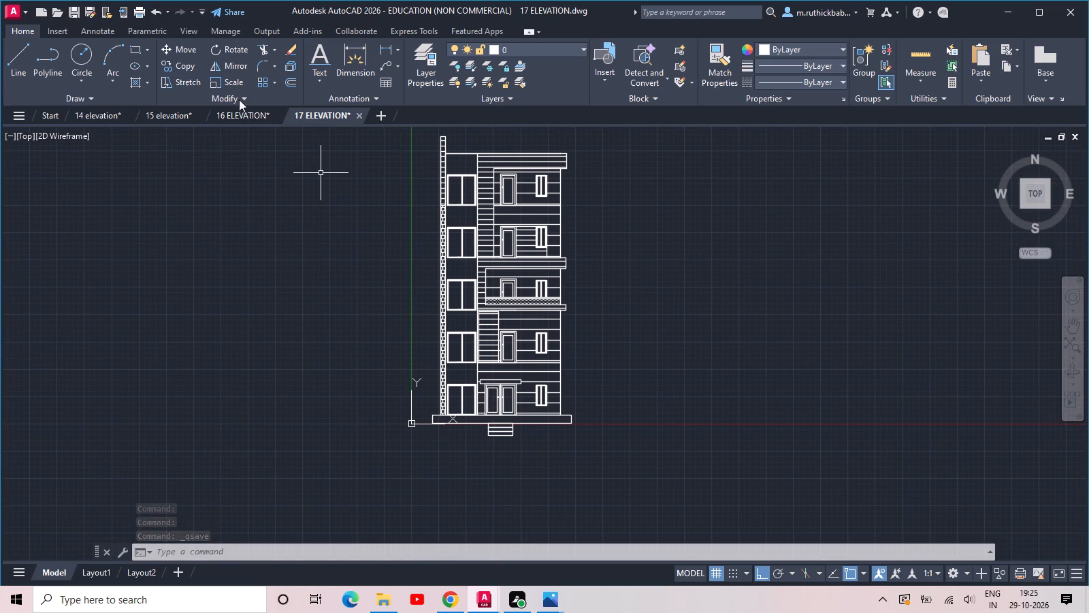
left_click(319, 44)
scroll(461, 422, "up", 2)
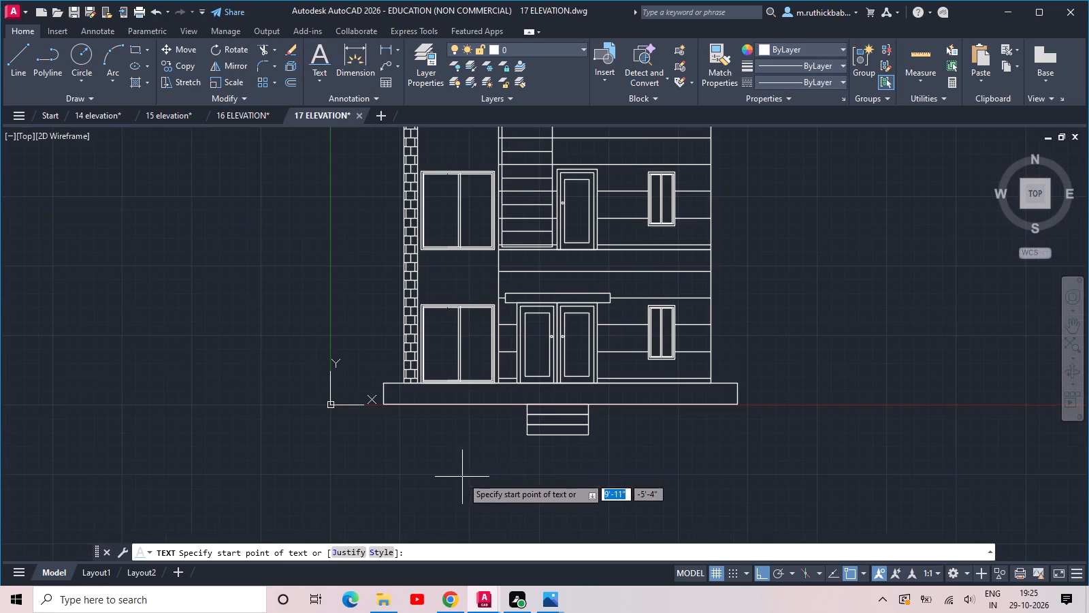
middle_click_drag(462, 477, 466, 400)
scroll(479, 419, "up", 2)
left_click(402, 409)
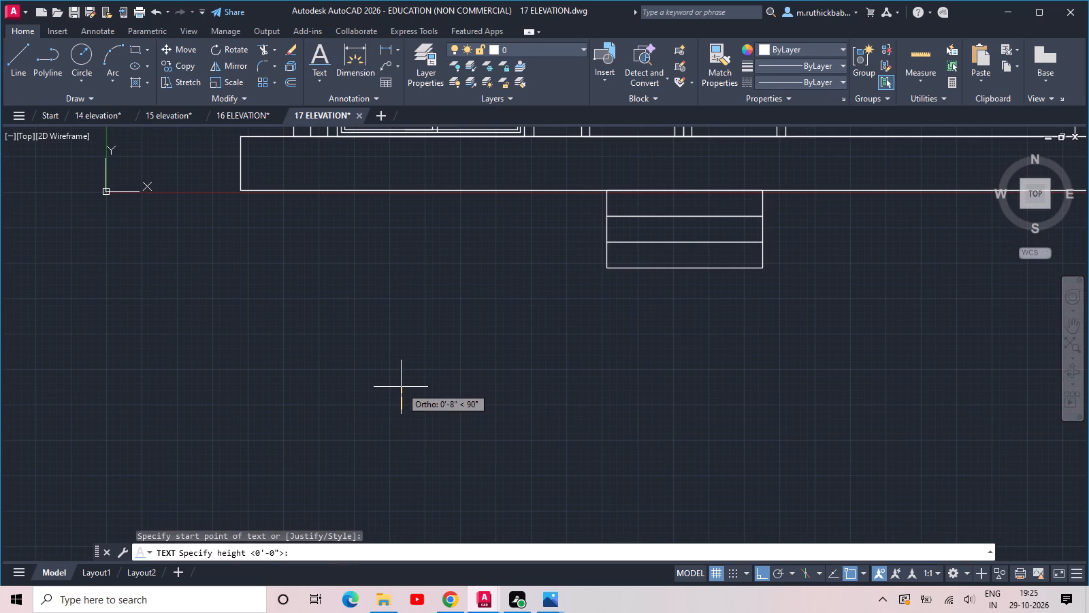
left_click(401, 380)
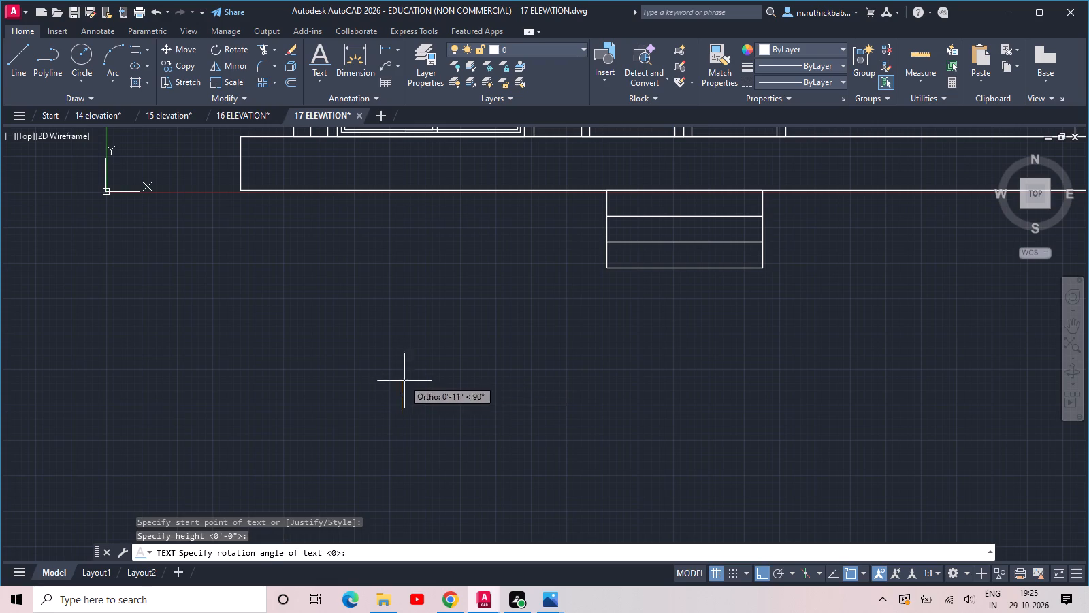
left_click(971, 395)
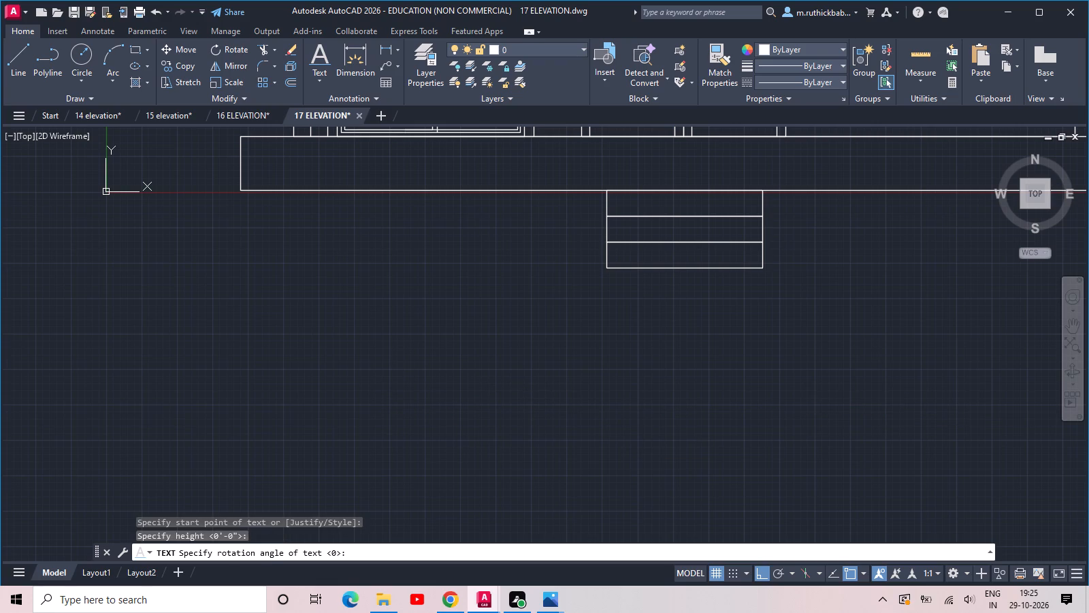
type("RESI")
type("DENTIL")
key("BackSpace")
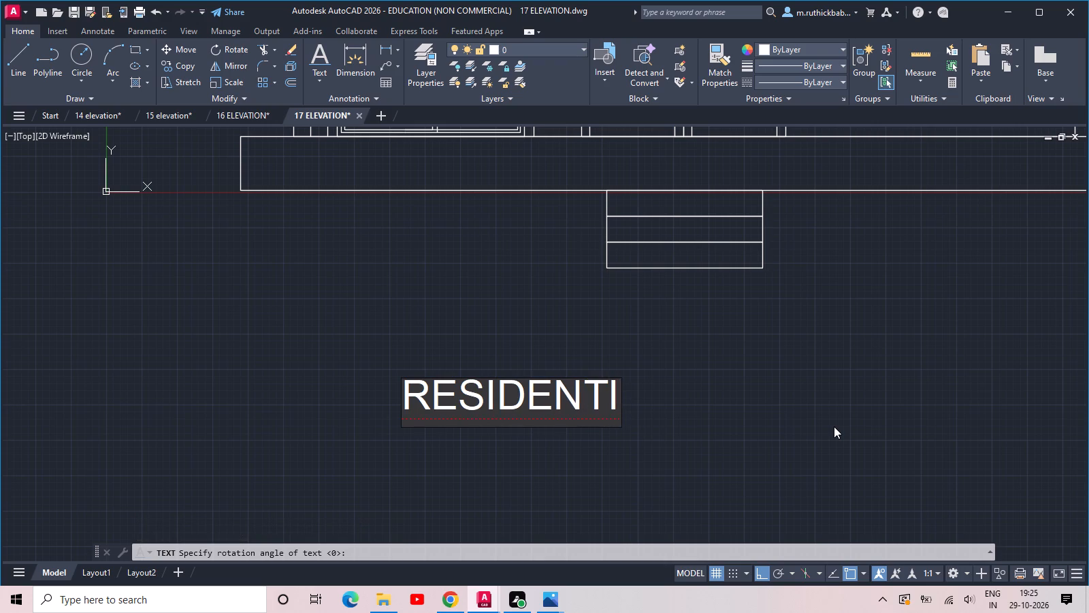
type("AL")
key("space")
type("BUILDING")
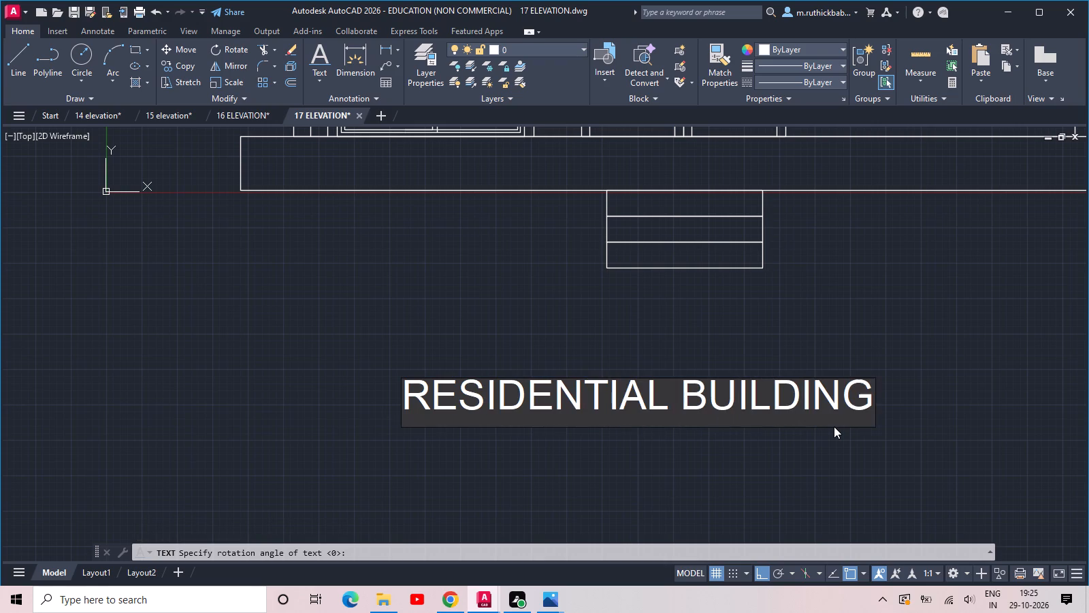
key("space")
key("g")
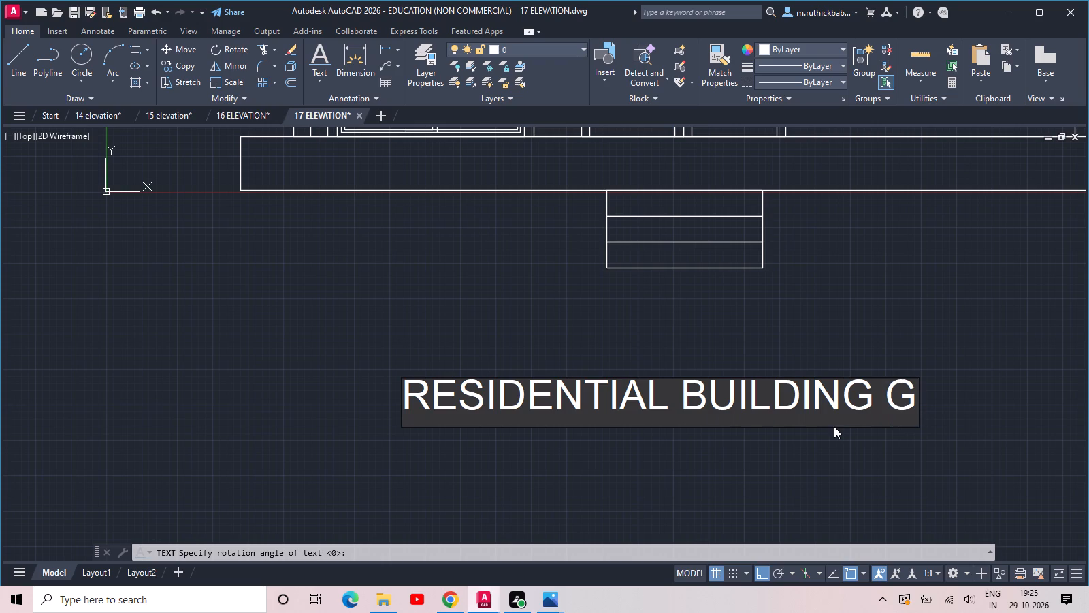
key("shift+plus")
key("4")
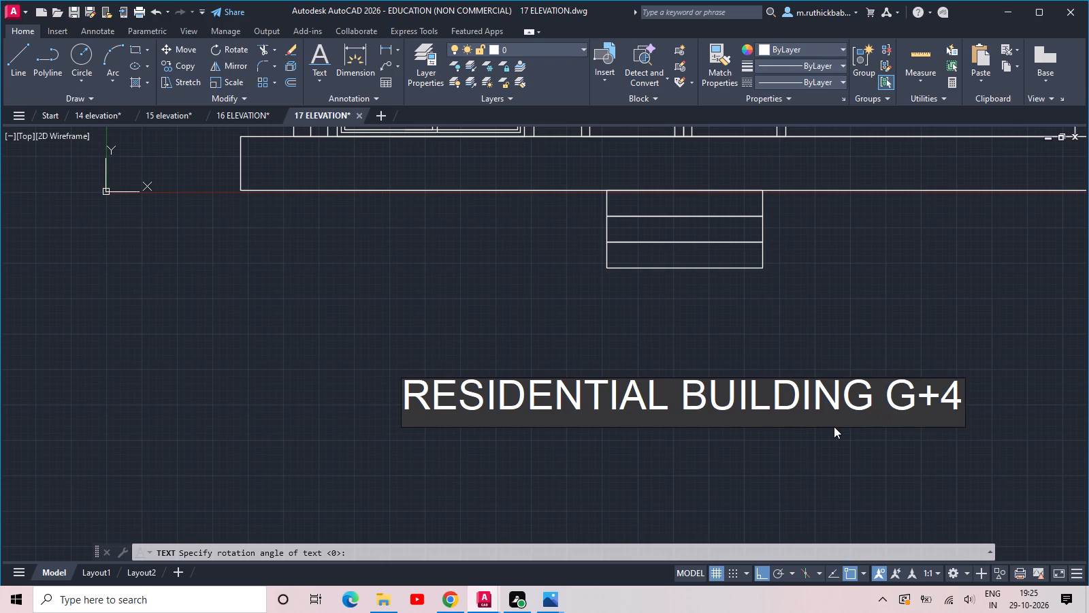
key("space")
type("ELEVATION")
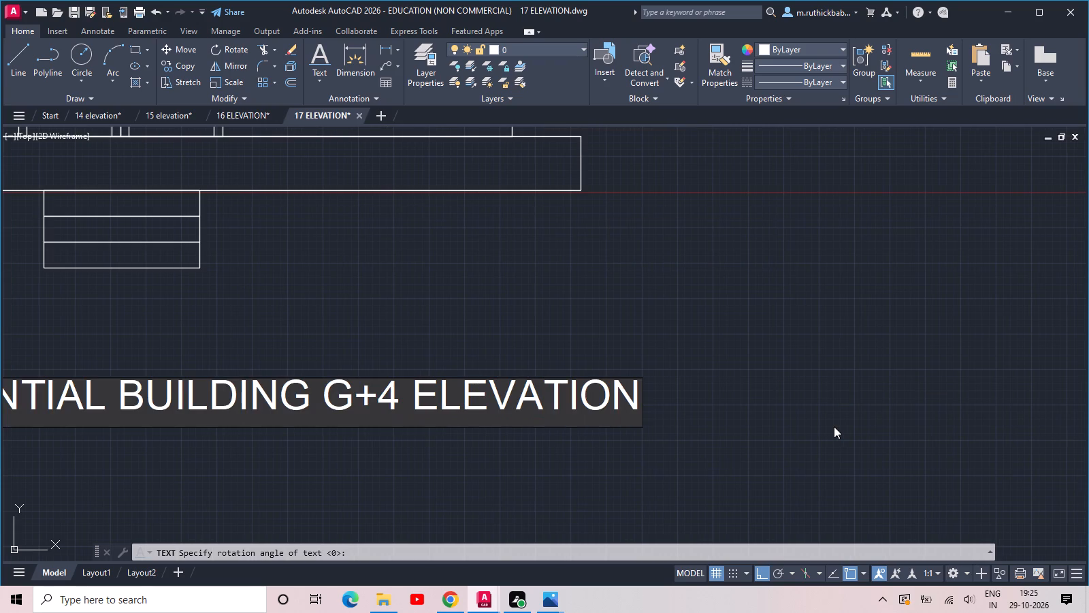
key("Return")
key("Return")
Shift the title text slightly left so it sits centred beneath the building.
scroll(846, 434, "down", 3)
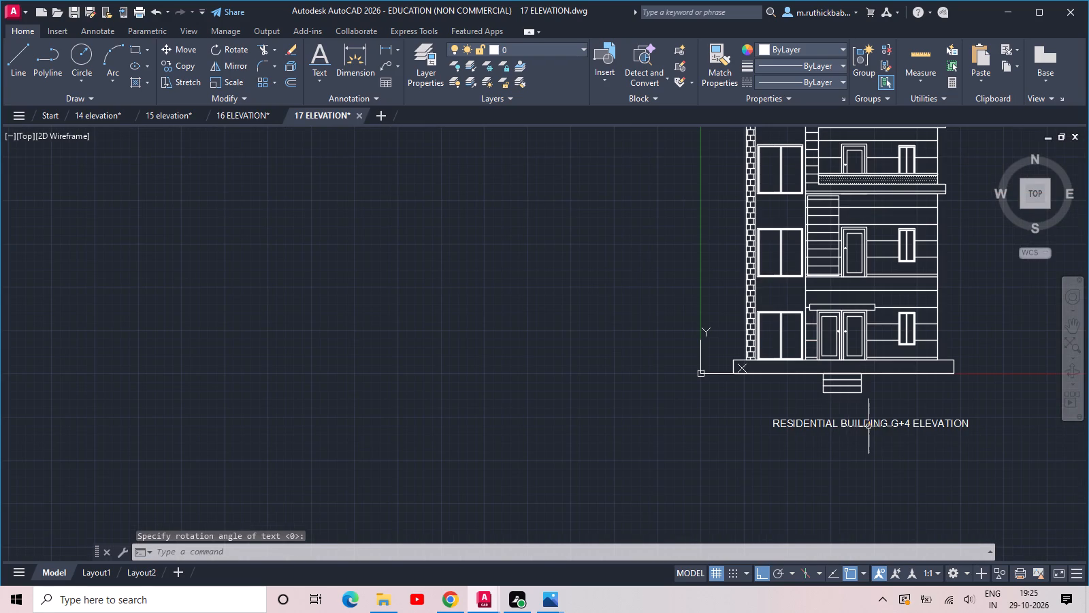
left_click_drag(868, 426, 847, 424)
left_click(772, 428)
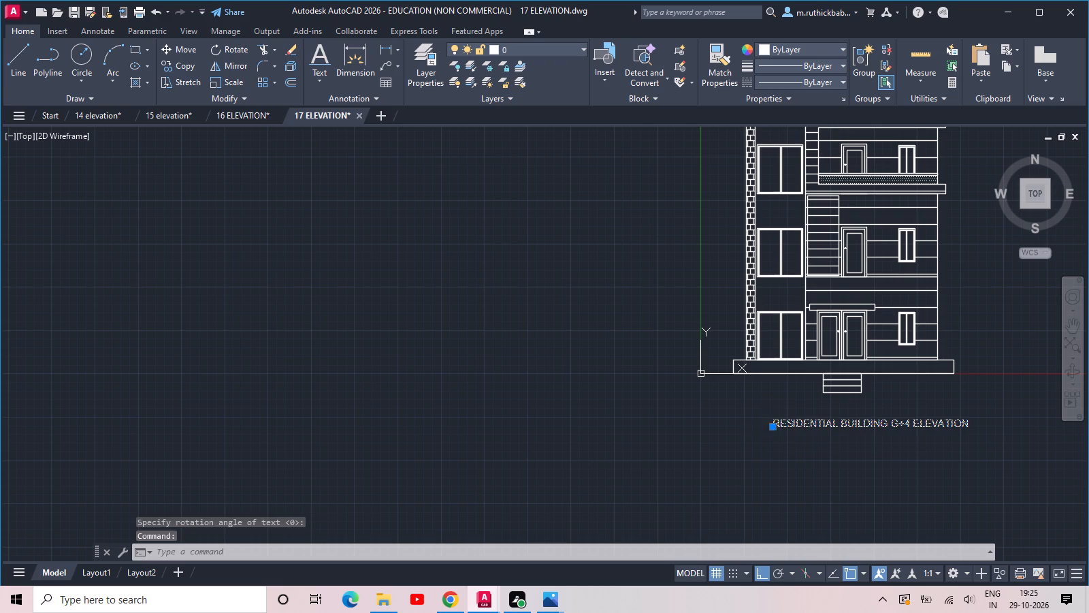
left_click(754, 426)
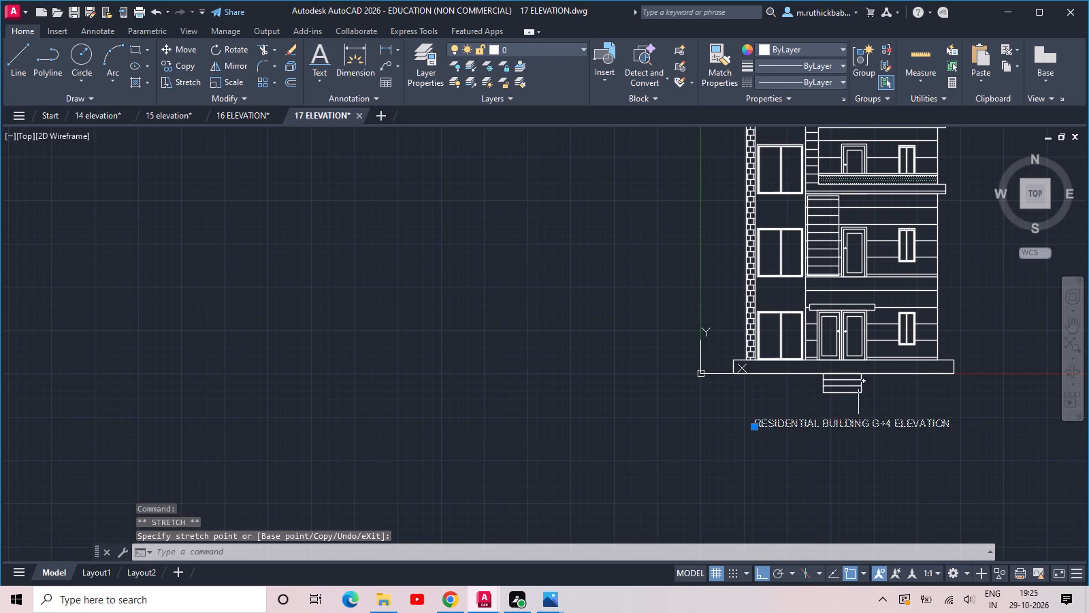
key("Escape")
Examine the roofline and the wall above the top-floor large window, and the whole titled elevation.
scroll(869, 381, "down", 2)
scroll(869, 381, "up", 1)
middle_click_drag(867, 381, 824, 415)
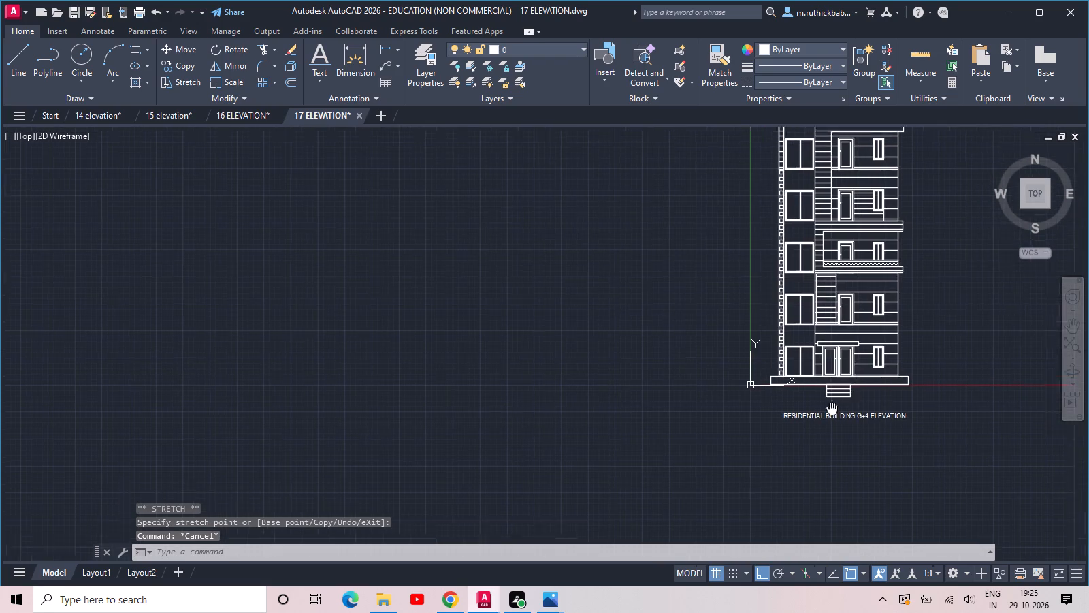
middle_click_drag(824, 415, 751, 462)
scroll(738, 286, "up", 2)
middle_click_drag(696, 252, 717, 396)
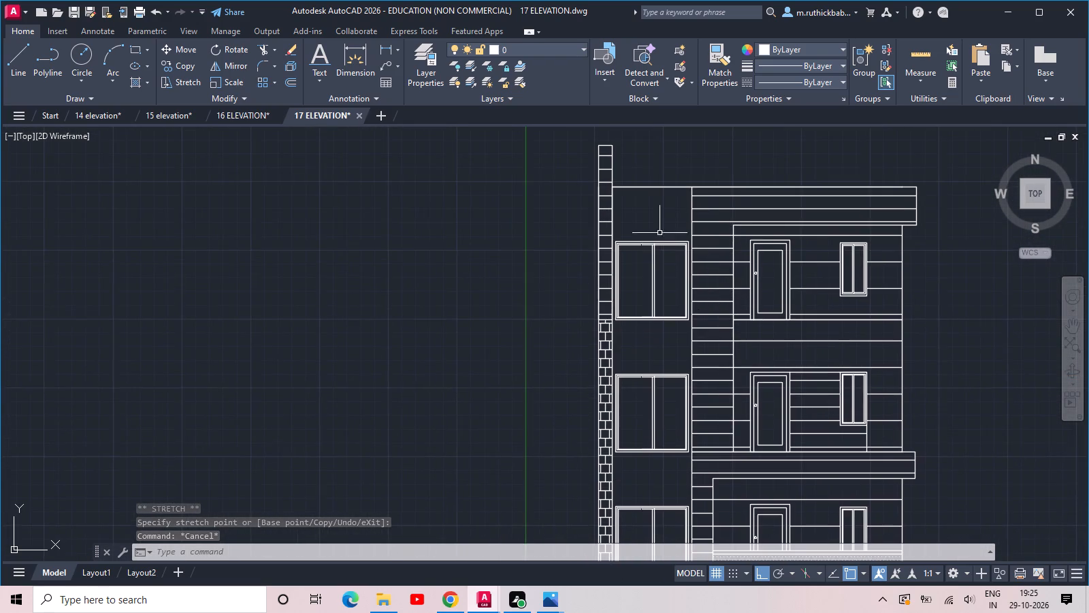
scroll(663, 220, "up", 1)
middle_click_drag(663, 219, 676, 304)
scroll(677, 261, "up", 1)
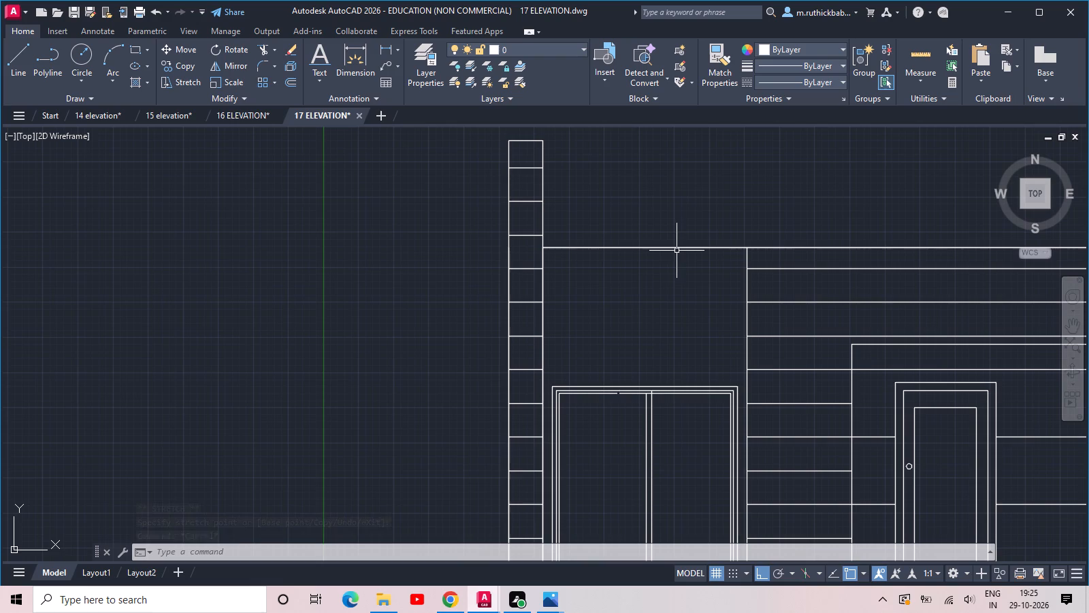
left_click(677, 249)
scroll(671, 242, "down", 2)
middle_click_drag(673, 223, 656, 247)
key("Escape")
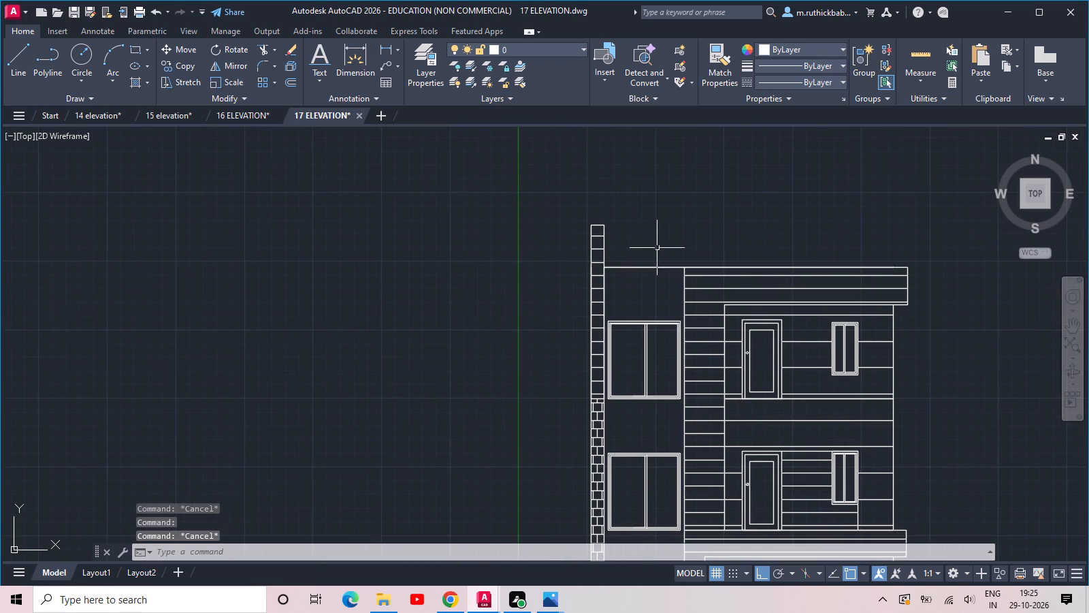
scroll(674, 248, "up", 2)
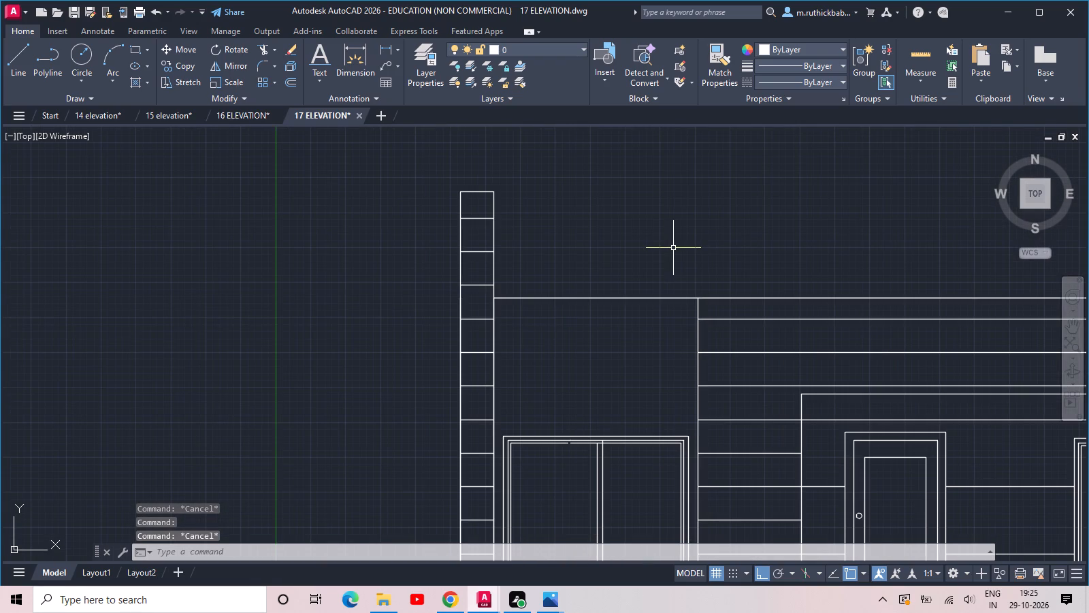
middle_click_drag(673, 248, 582, 305)
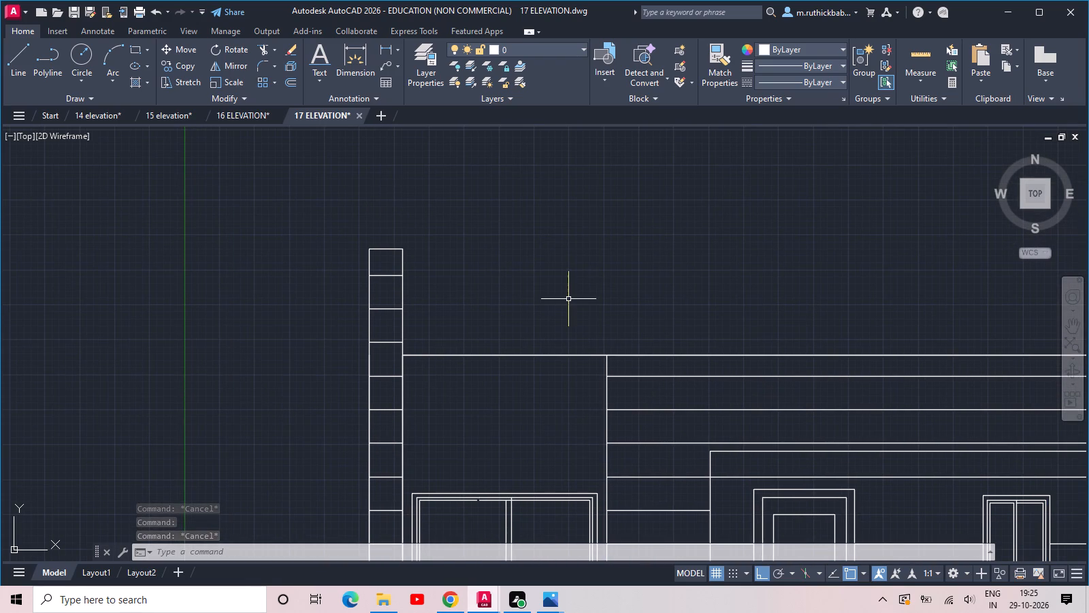
scroll(568, 299, "down", 2)
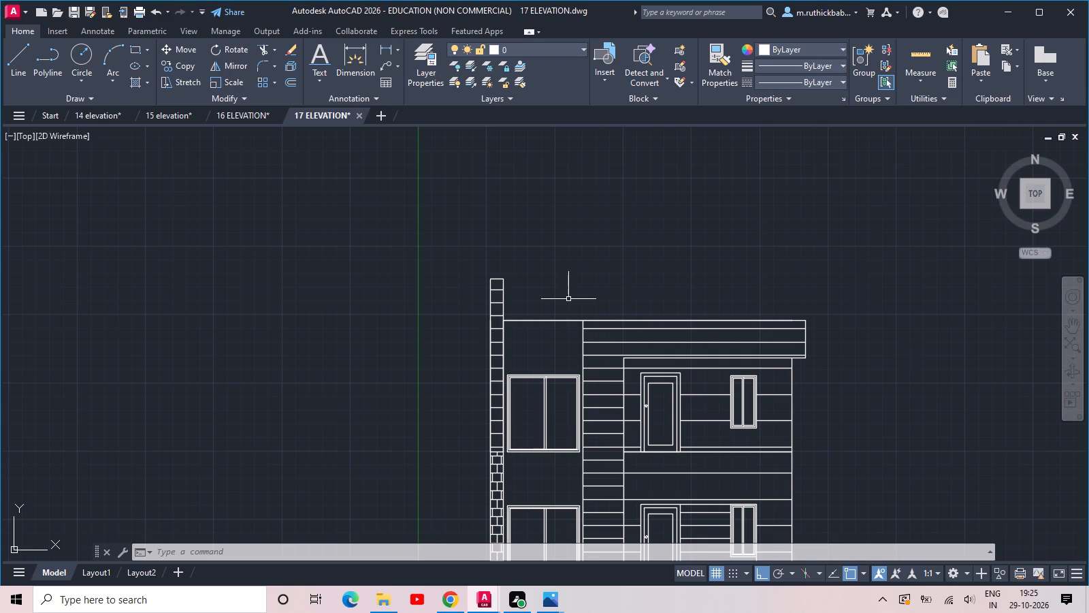
scroll(568, 299, "down", 2)
middle_click_drag(652, 418, 611, 322)
scroll(625, 326, "down", 1)
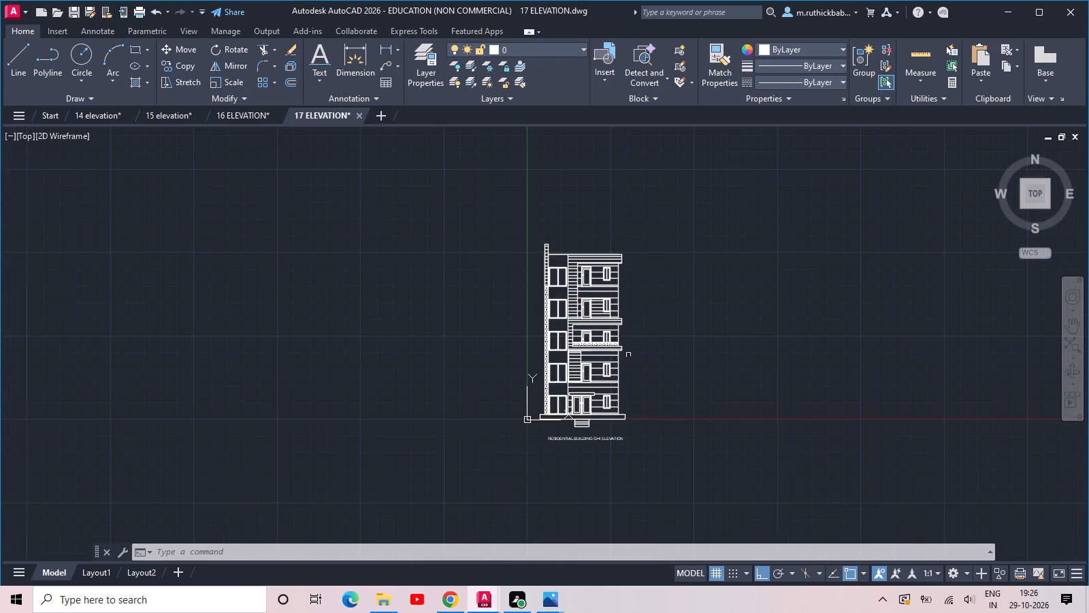
Examine the ground-floor entrance doors and the frame of the adjacent large window up close.
scroll(636, 381, "up", 3)
scroll(508, 465, "up", 1)
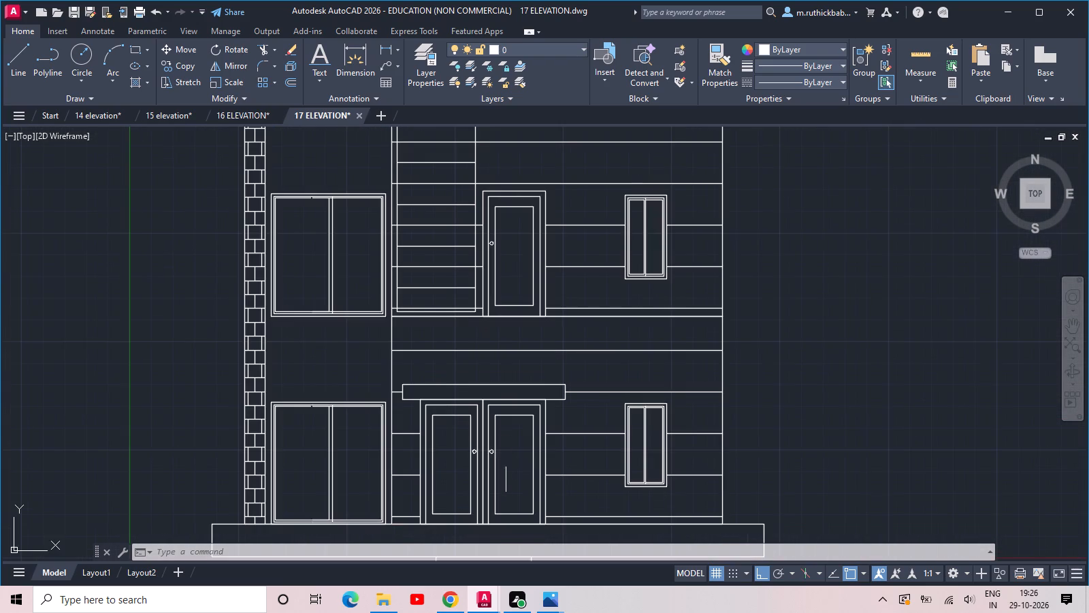
scroll(483, 464, "up", 2)
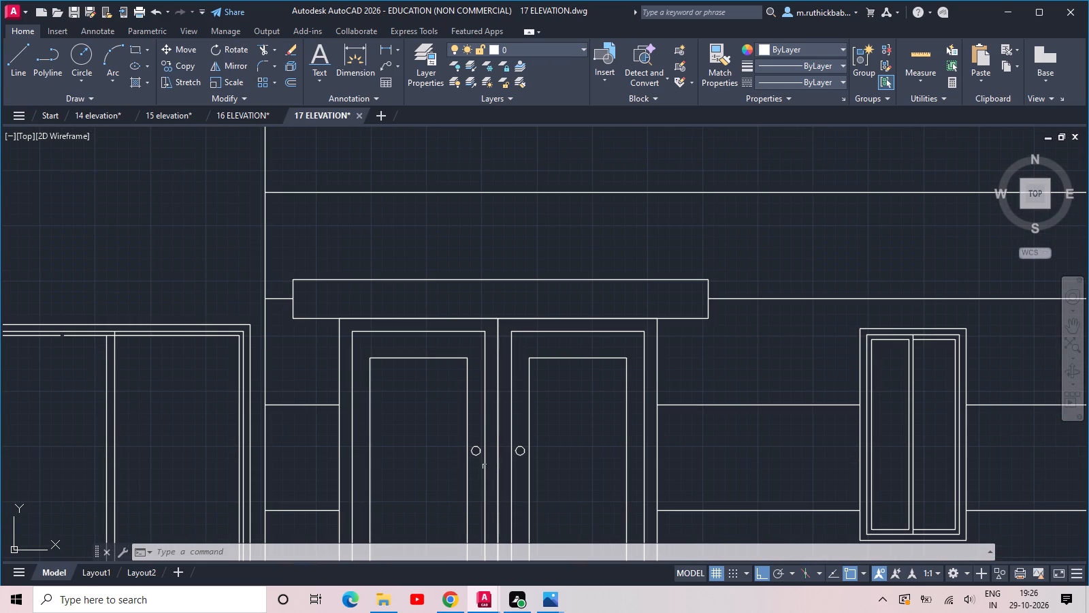
left_click(486, 465)
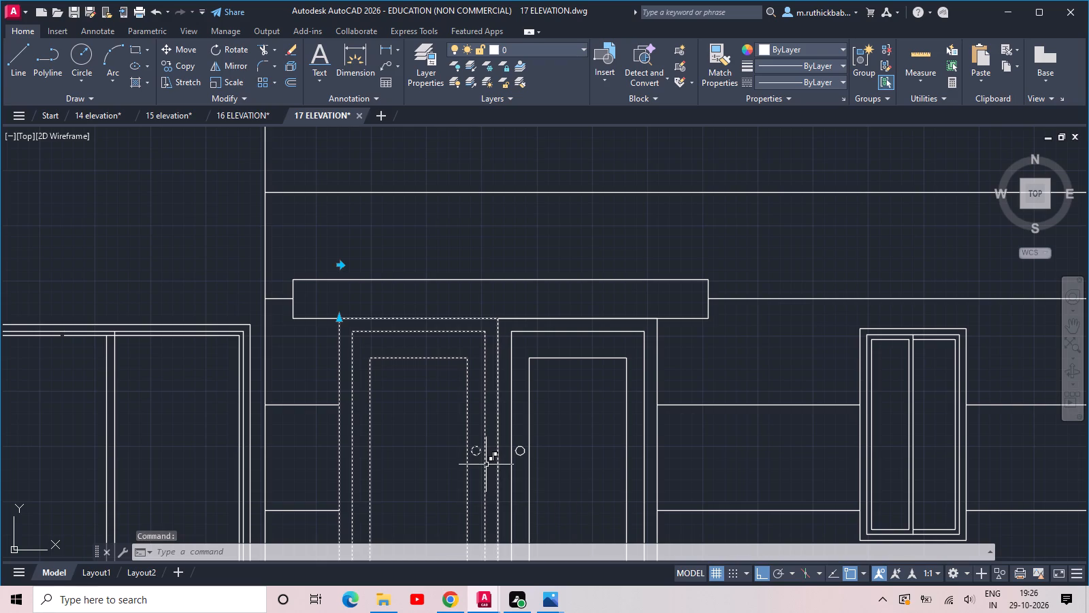
key("Escape")
key("Escape")
scroll(442, 383, "down", 2)
scroll(480, 336, "up", 1)
middle_click_drag(499, 312, 544, 355)
scroll(207, 428, "up", 3)
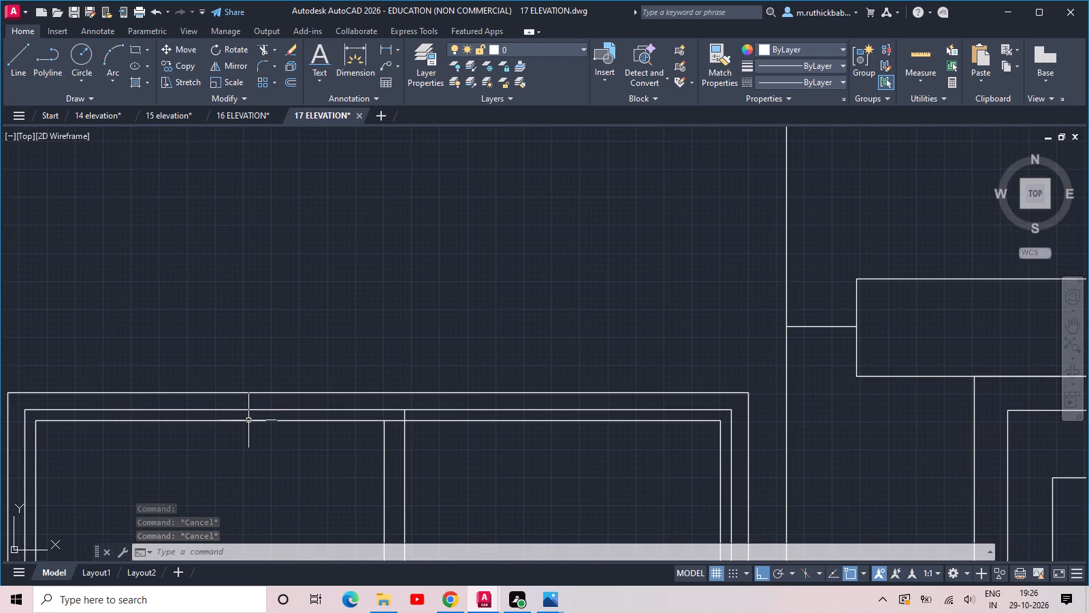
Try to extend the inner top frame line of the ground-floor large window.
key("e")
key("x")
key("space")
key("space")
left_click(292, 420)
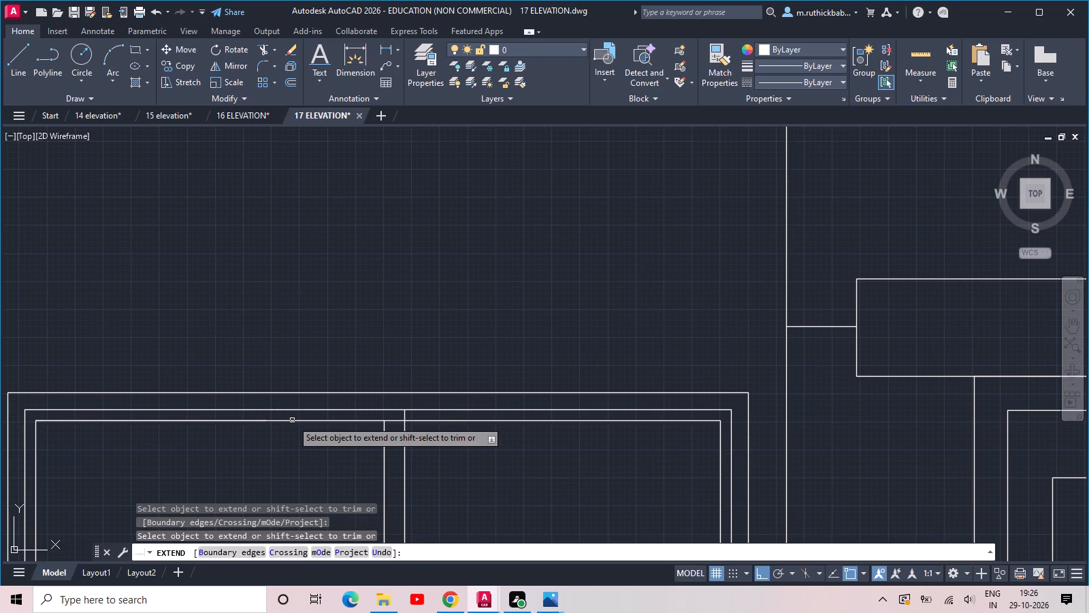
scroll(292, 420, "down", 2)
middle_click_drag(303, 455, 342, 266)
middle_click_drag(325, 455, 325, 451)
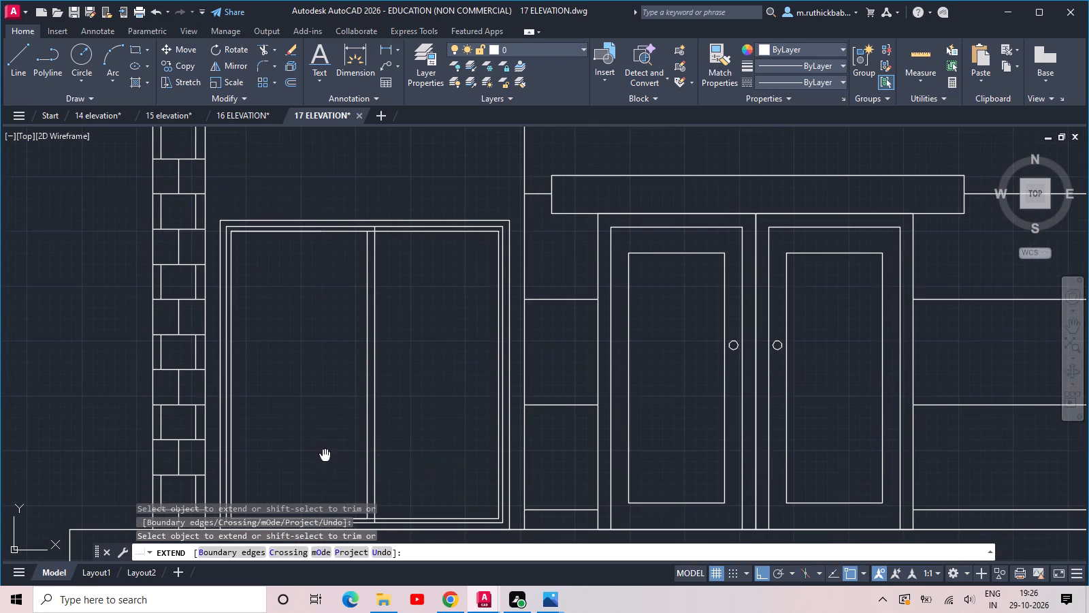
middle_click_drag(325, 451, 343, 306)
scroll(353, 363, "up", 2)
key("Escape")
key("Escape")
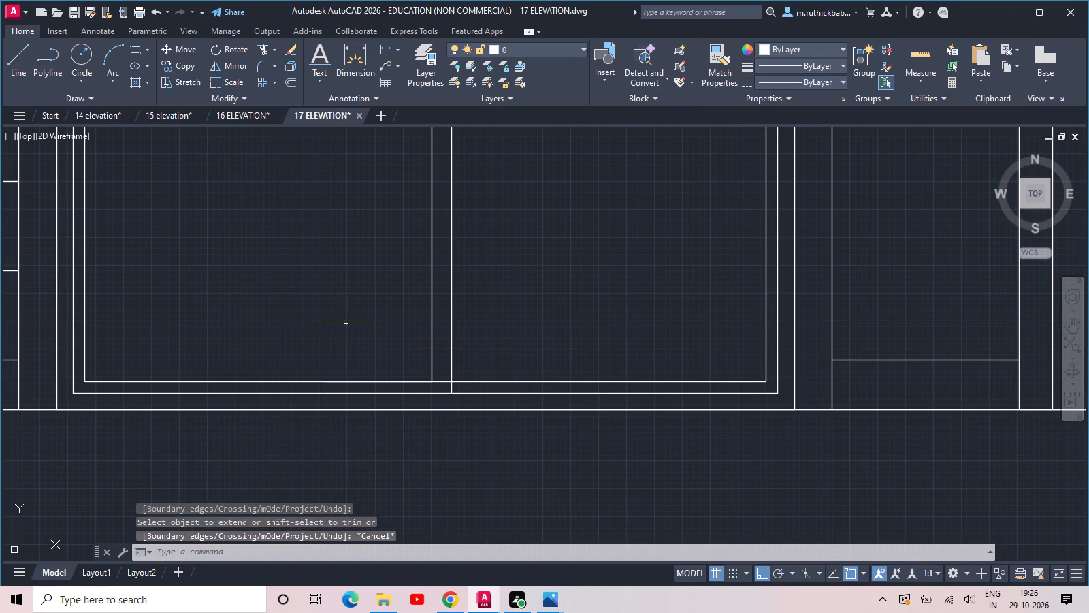
Examine the base of the ground-floor large window, the entrance steps and the title beneath the building.
scroll(493, 392, "up", 1)
scroll(493, 392, "down", 5)
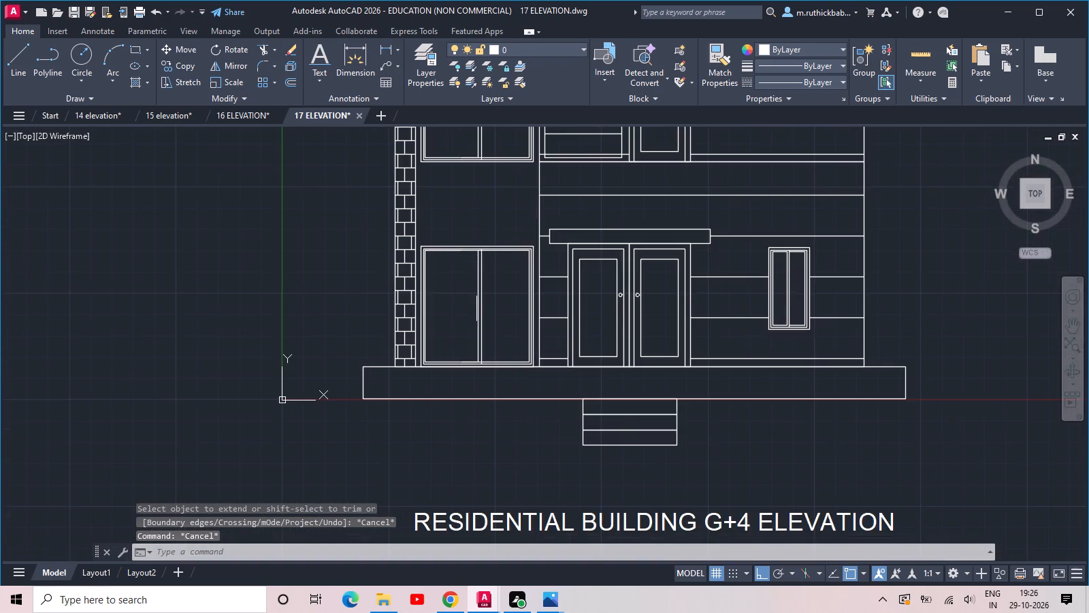
scroll(502, 251, "up", 4)
scroll(450, 254, "down", 6)
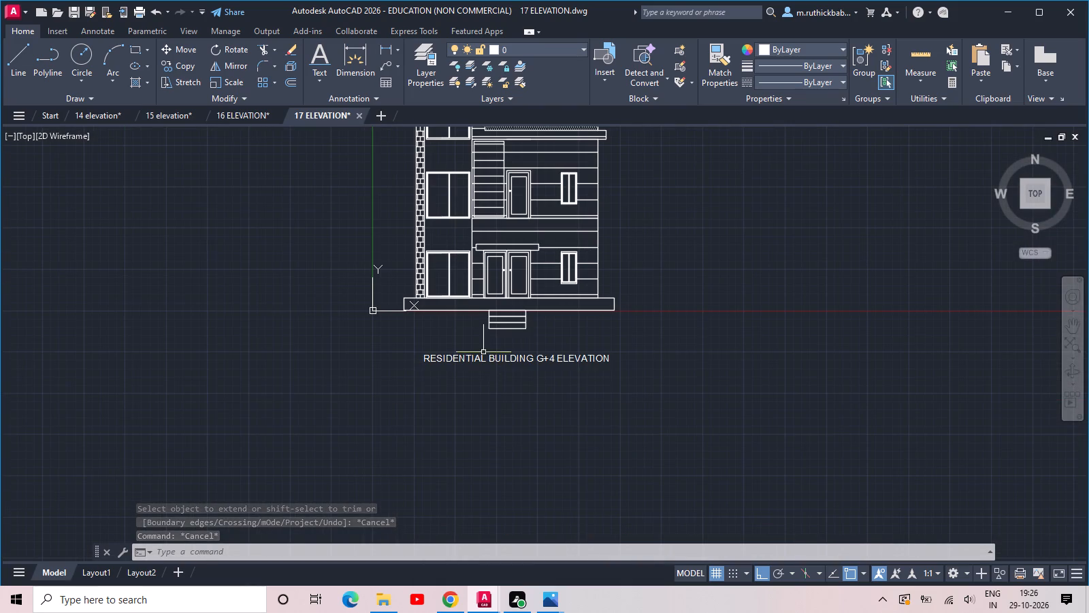
scroll(513, 387, "up", 1)
middle_click_drag(491, 378, 418, 390)
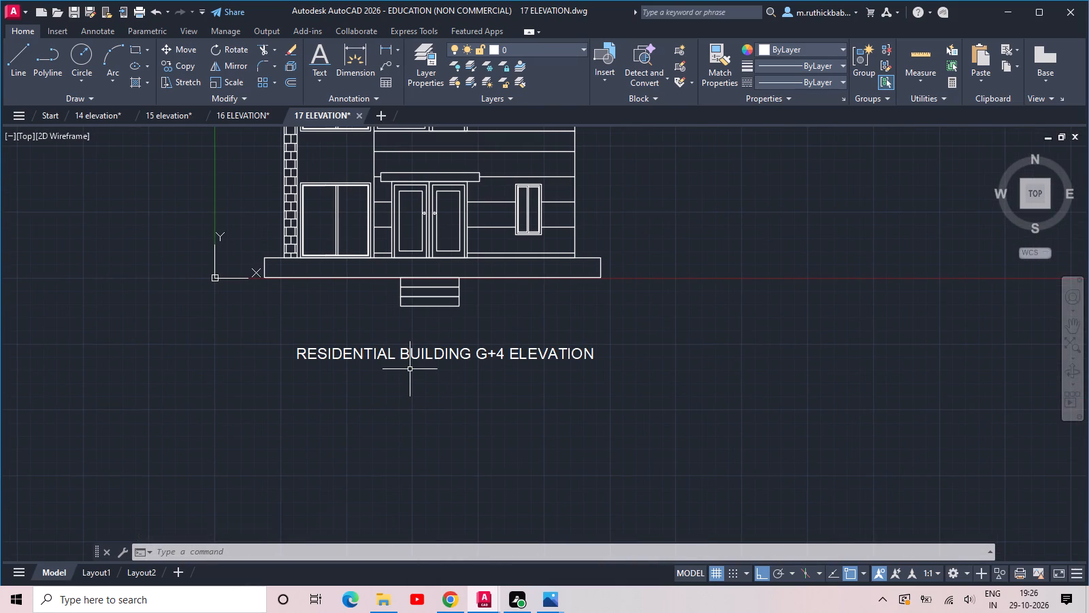
scroll(410, 368, "up", 1)
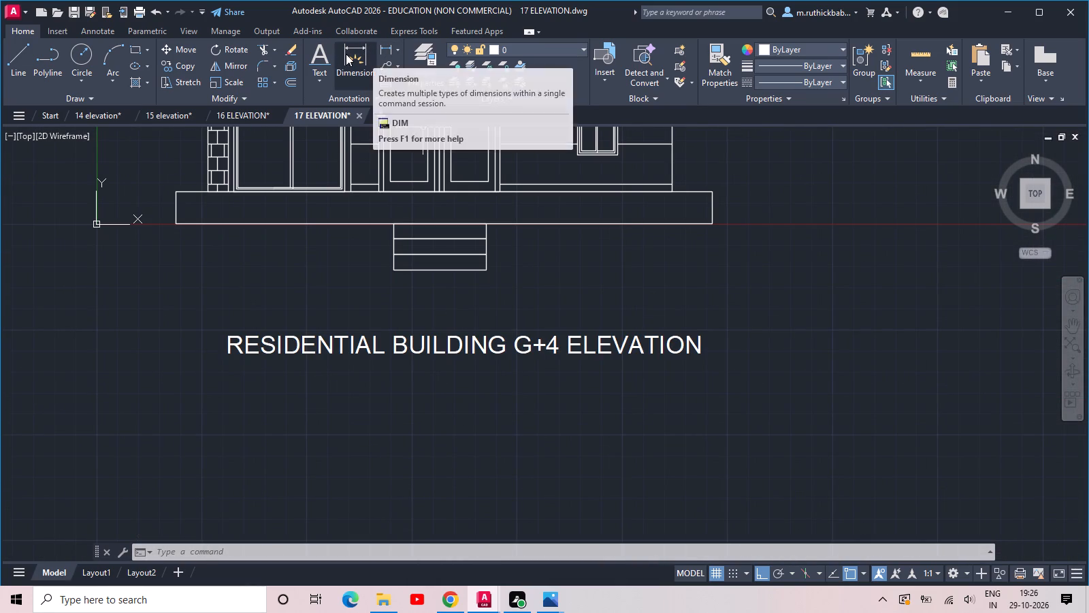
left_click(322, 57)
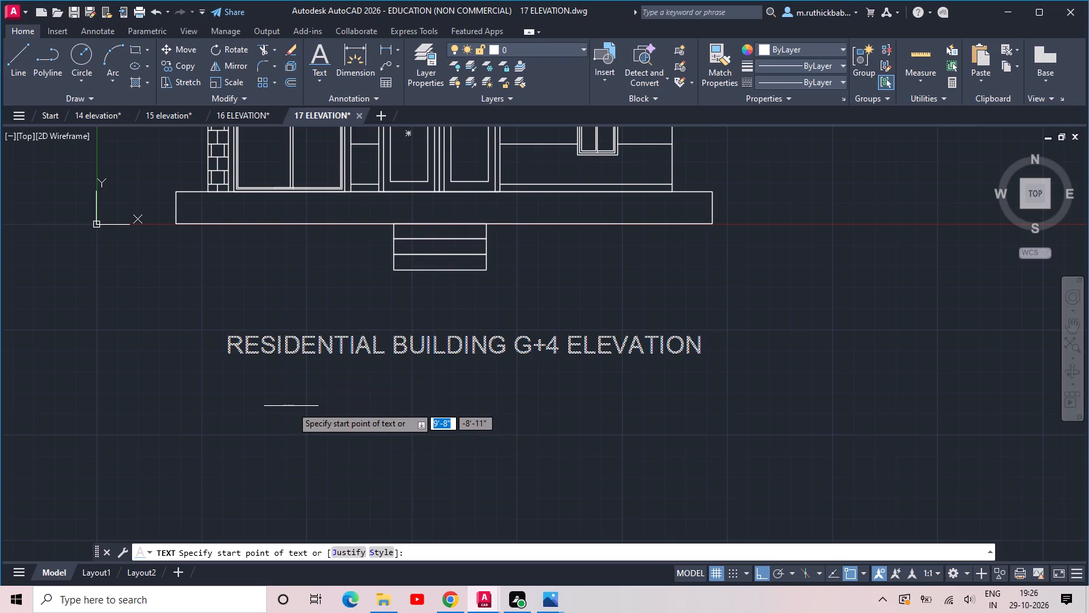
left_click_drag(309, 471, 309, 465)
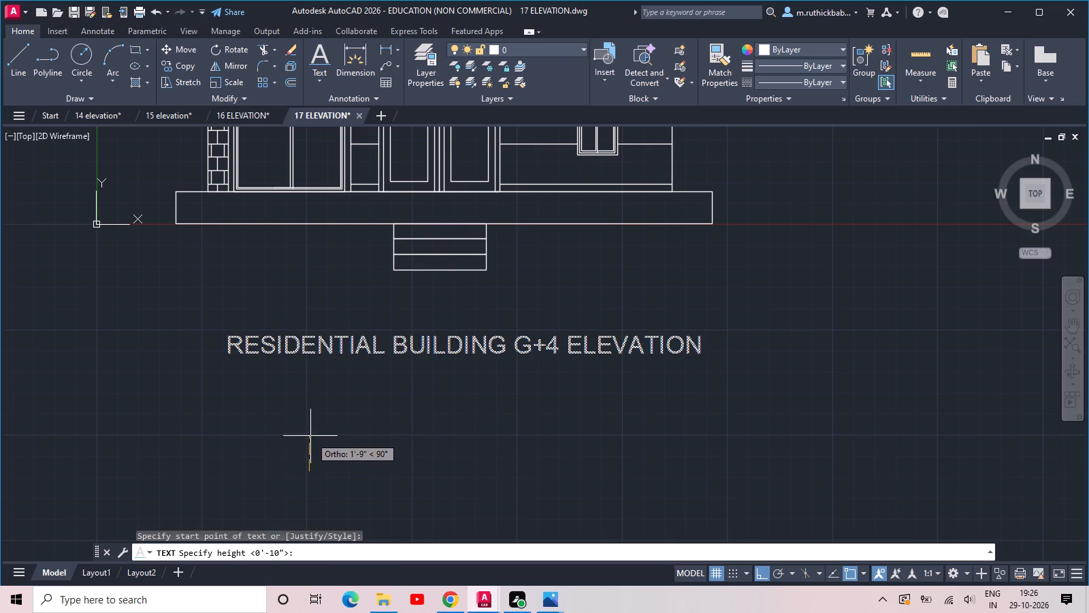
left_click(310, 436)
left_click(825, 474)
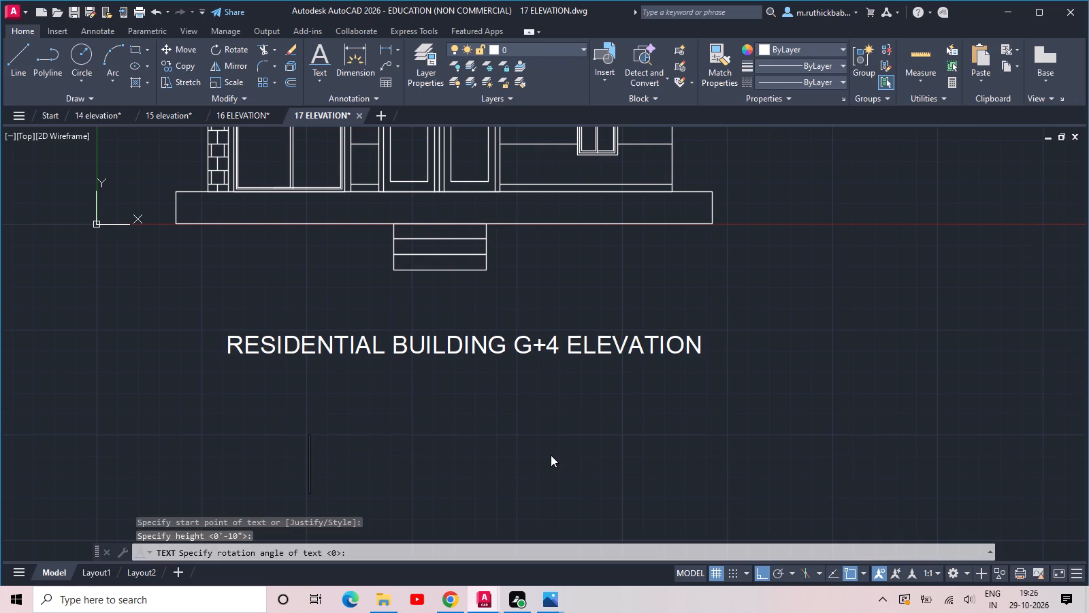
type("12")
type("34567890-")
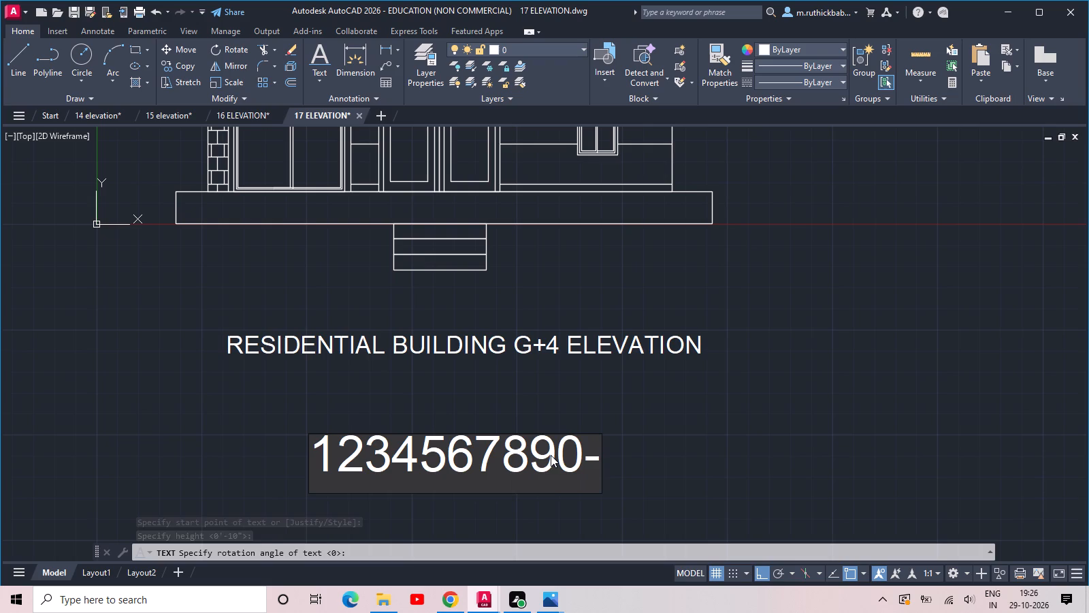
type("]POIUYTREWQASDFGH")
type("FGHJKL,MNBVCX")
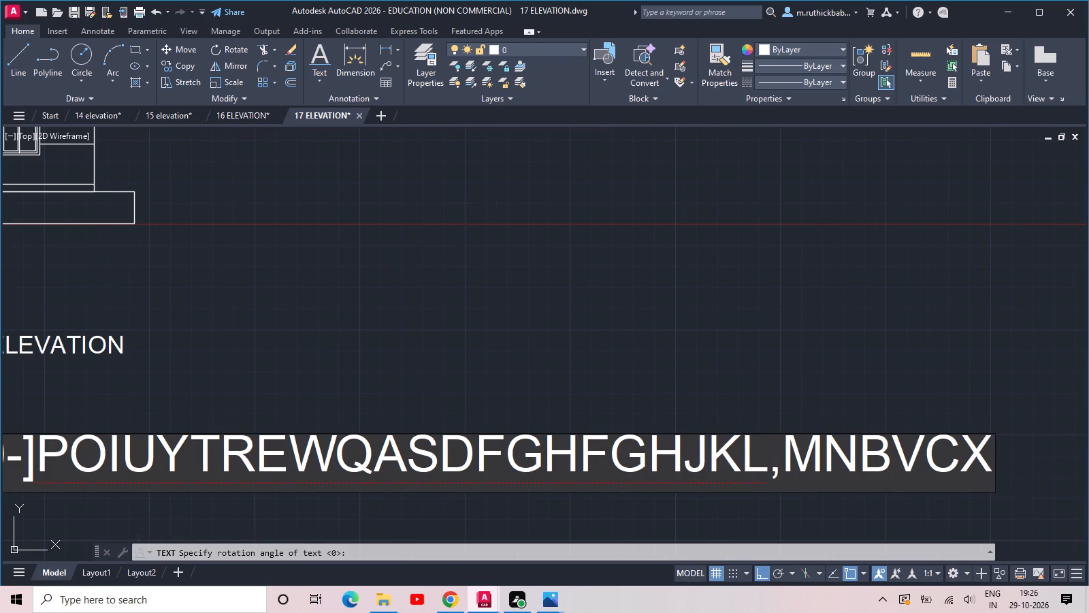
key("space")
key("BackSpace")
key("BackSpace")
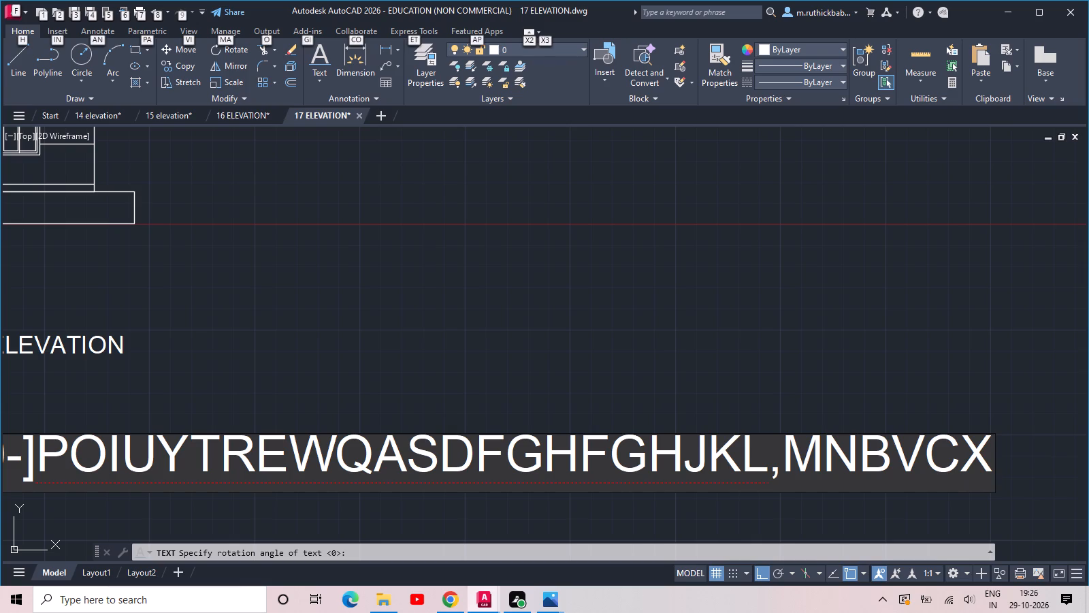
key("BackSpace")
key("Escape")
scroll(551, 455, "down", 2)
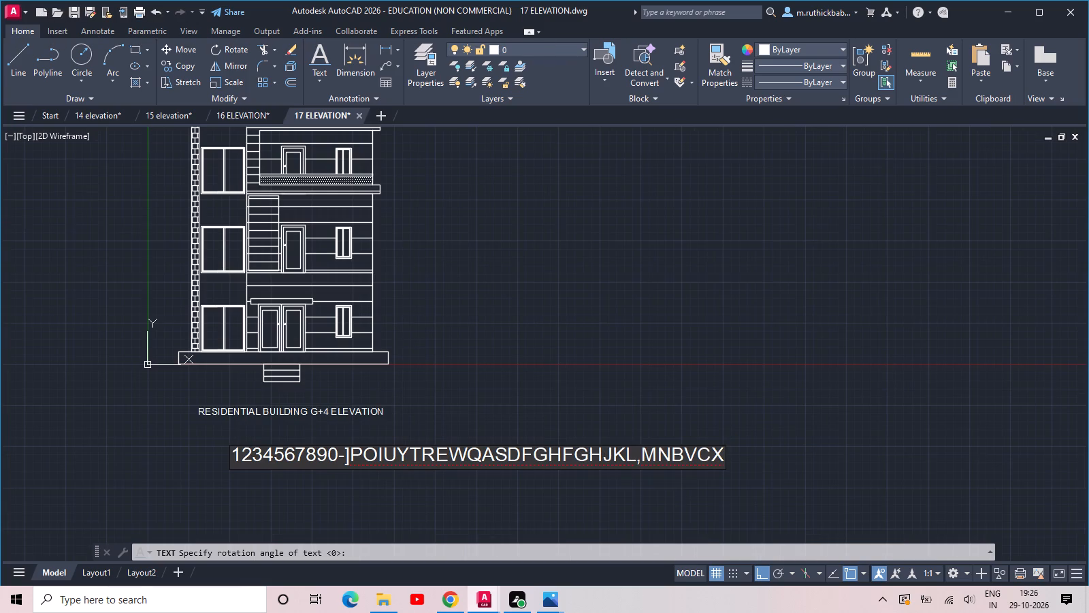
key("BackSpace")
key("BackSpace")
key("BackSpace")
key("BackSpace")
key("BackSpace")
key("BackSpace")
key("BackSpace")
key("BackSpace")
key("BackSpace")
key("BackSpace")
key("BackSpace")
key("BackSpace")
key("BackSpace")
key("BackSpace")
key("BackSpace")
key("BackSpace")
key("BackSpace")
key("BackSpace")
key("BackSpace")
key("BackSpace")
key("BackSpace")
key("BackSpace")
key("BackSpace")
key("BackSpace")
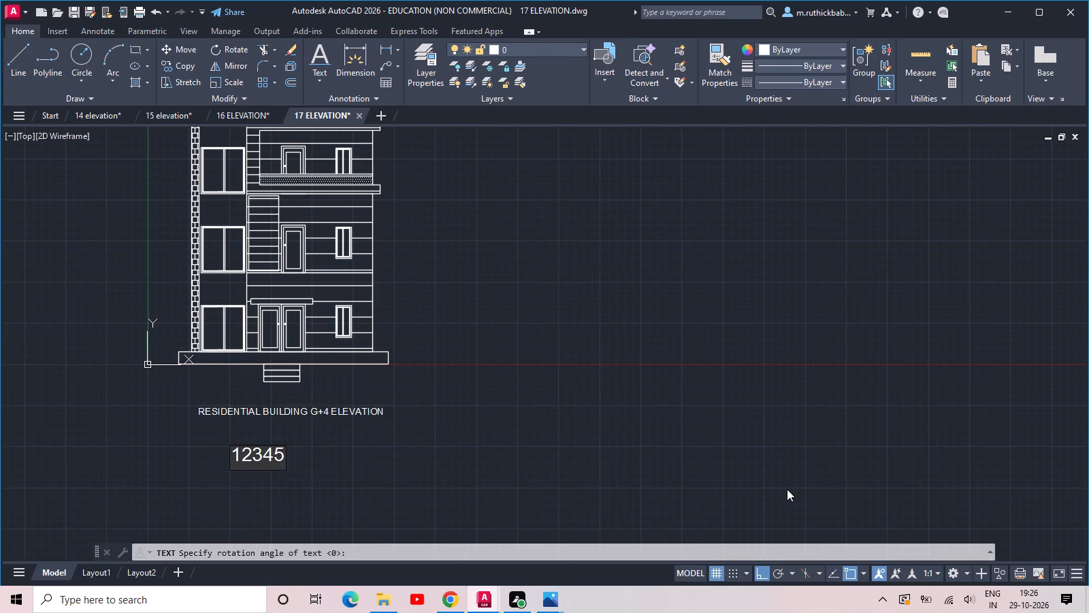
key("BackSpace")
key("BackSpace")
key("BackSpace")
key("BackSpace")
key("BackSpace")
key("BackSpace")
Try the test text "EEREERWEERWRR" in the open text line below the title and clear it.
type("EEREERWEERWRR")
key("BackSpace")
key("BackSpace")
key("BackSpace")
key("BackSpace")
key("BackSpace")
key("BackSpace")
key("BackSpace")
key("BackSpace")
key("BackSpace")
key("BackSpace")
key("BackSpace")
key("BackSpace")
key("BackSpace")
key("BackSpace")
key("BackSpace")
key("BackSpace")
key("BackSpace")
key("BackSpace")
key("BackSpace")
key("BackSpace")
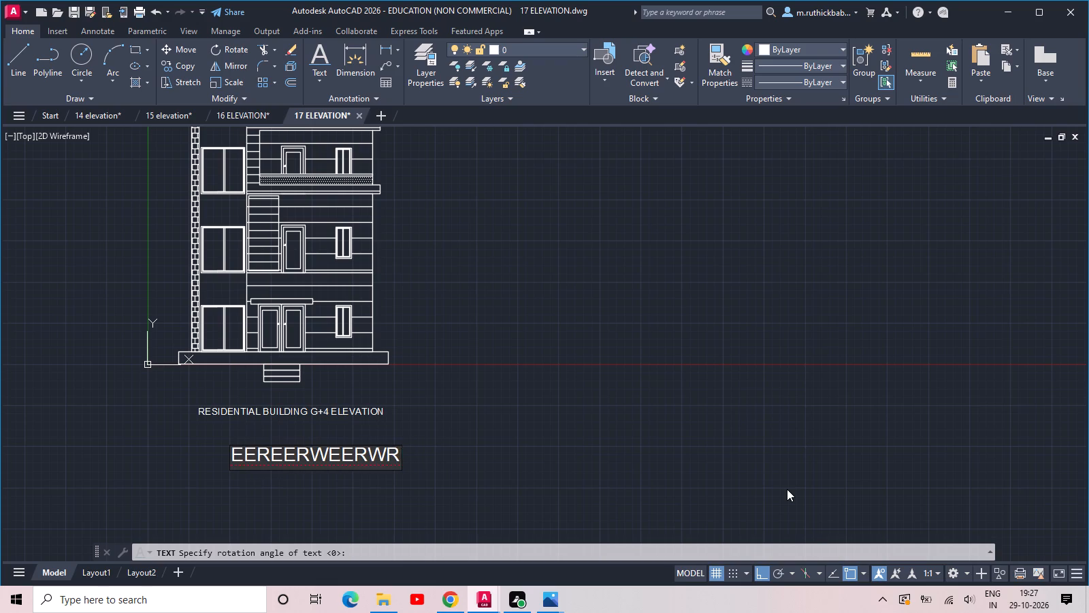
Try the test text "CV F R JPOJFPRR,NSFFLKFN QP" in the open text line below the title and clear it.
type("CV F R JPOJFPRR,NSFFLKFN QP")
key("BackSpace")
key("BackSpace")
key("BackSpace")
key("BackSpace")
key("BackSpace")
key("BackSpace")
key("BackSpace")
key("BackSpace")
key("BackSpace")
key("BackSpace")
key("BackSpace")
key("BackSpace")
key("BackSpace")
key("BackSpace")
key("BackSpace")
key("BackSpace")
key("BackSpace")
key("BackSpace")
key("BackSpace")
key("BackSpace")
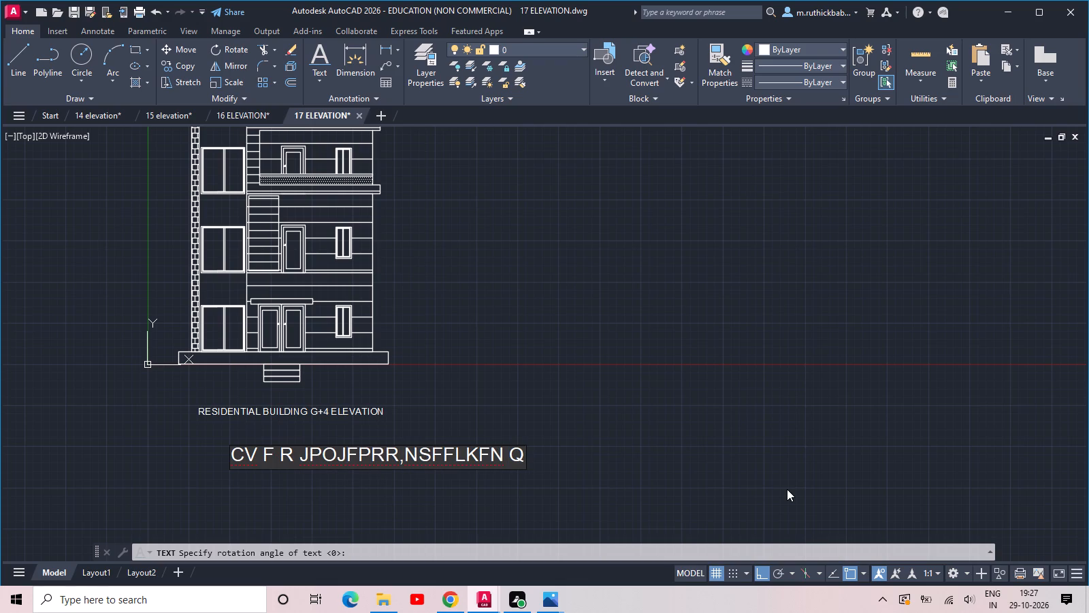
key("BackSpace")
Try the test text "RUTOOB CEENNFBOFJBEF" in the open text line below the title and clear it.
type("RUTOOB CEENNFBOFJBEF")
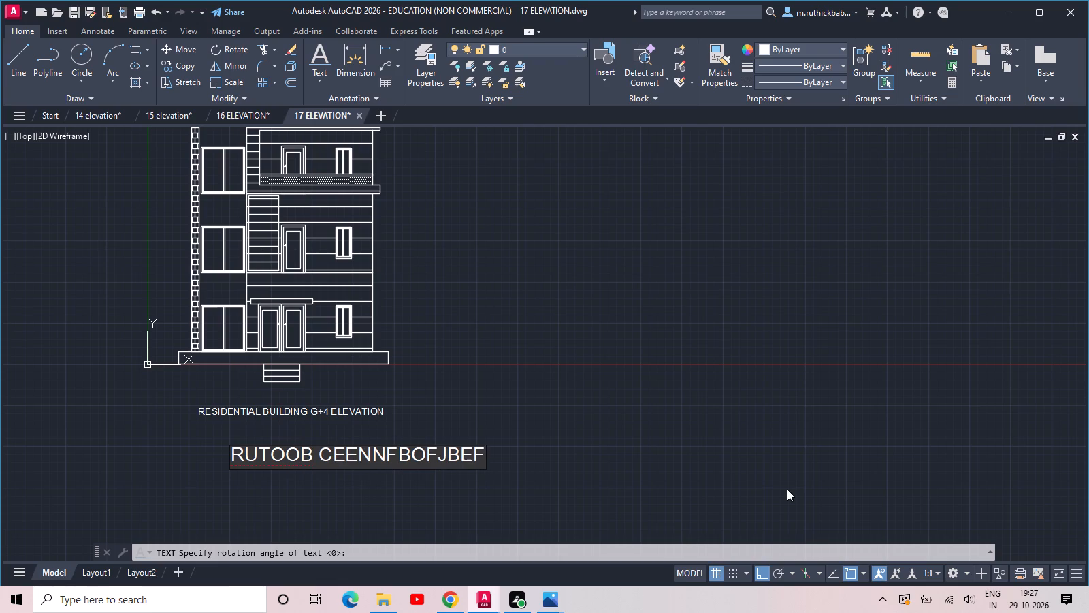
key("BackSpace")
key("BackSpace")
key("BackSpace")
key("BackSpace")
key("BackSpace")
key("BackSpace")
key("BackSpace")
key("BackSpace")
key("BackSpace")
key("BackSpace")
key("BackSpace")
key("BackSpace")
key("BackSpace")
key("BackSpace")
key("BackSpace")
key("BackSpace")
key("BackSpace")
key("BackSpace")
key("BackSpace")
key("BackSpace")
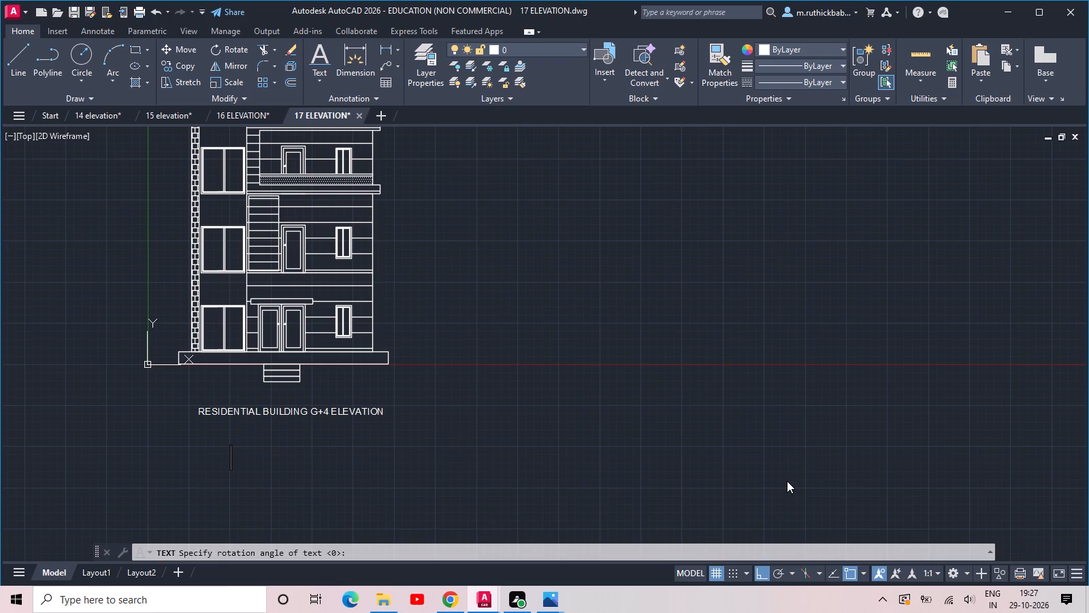
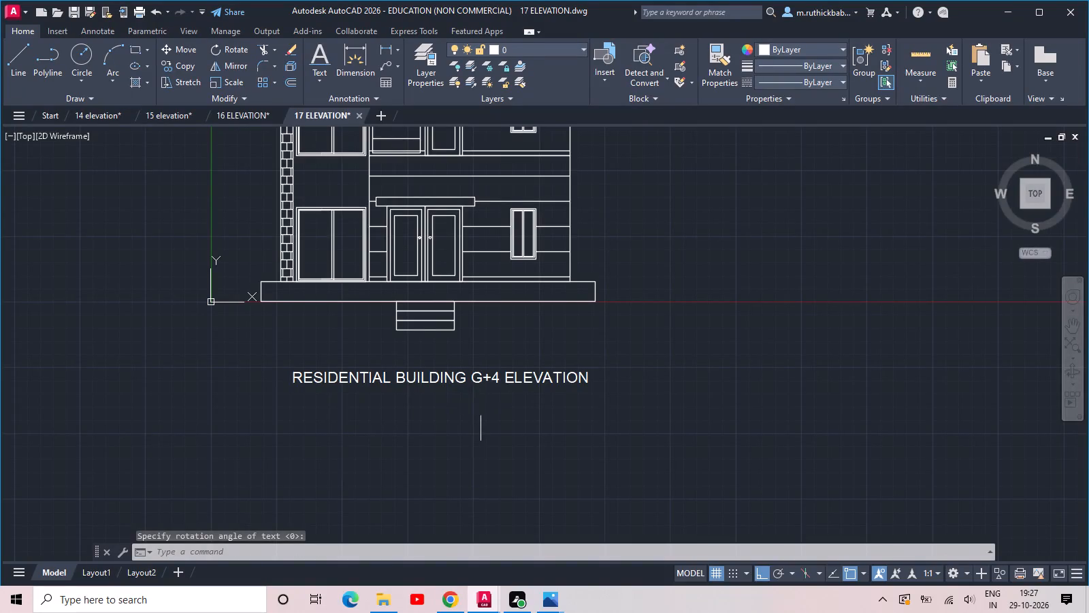
End the open single-line text below the title without adding any text.
scroll(436, 381, "up", 2)
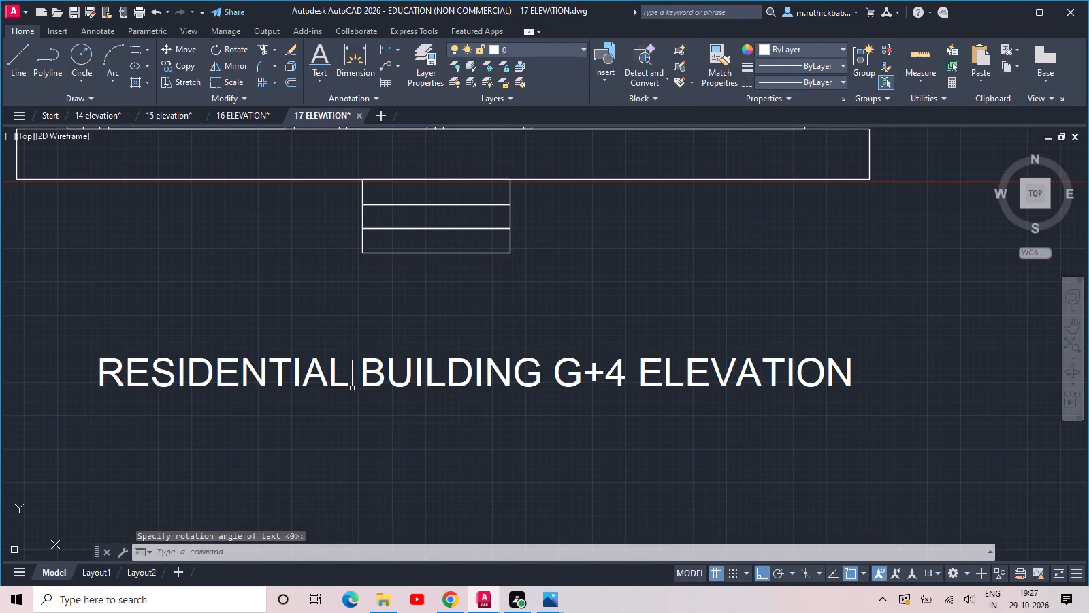
key("Escape")
key("Escape")
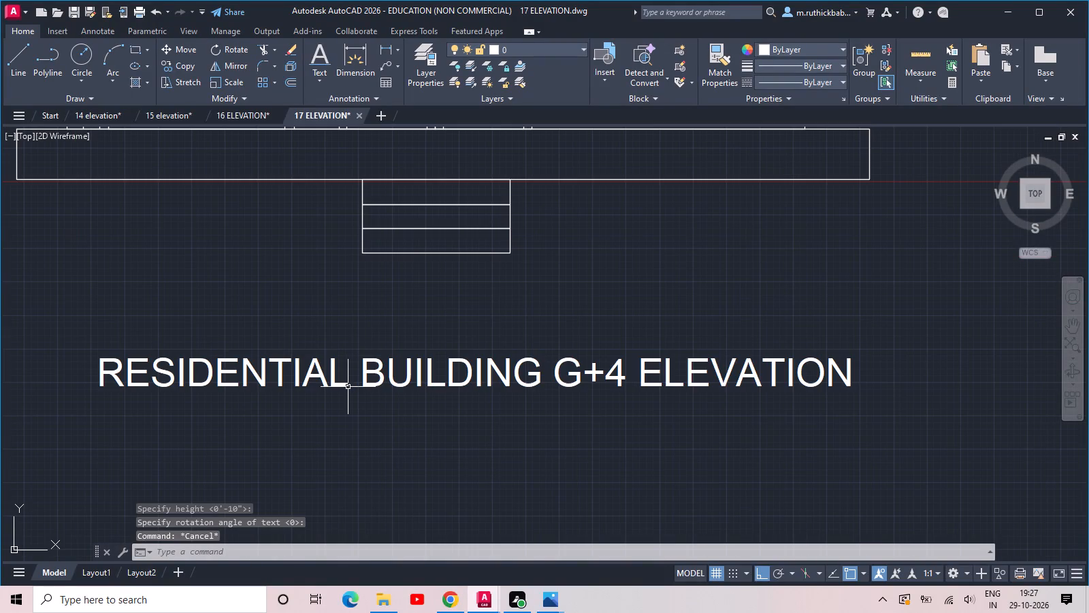
key("Escape")
key("Escape")
key("Escape")
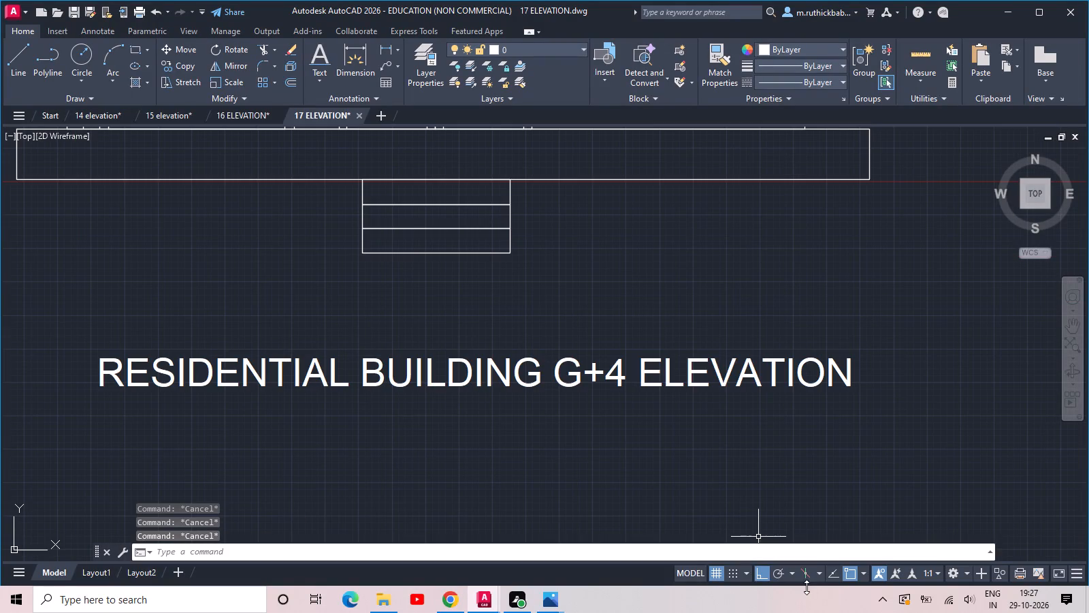
Set polar tracking to the 30° increment (30, 60, 90, 120...).
left_click(790, 579)
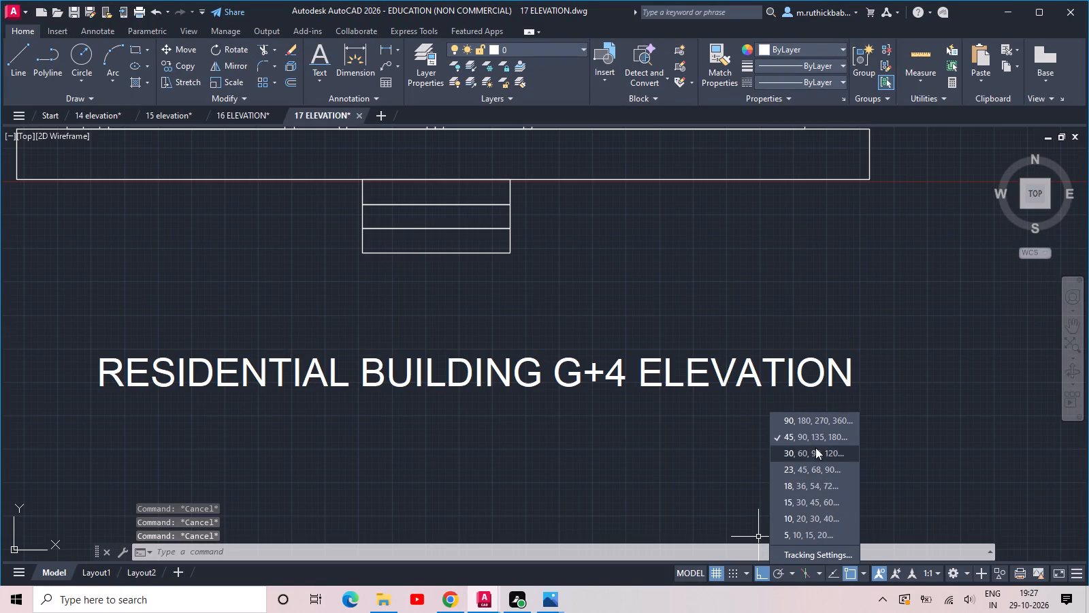
left_click(806, 450)
Inspect the elevation from the title up to the balcony, then the first-floor slatted panel, door and wall lines.
middle_click_drag(798, 429, 693, 492)
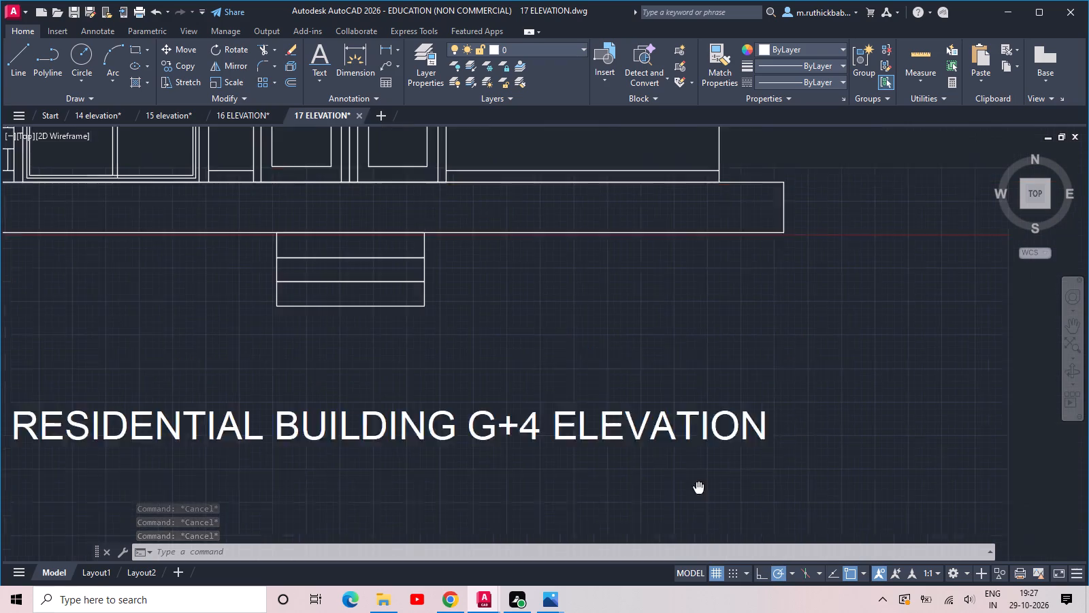
middle_click_drag(693, 492, 634, 513)
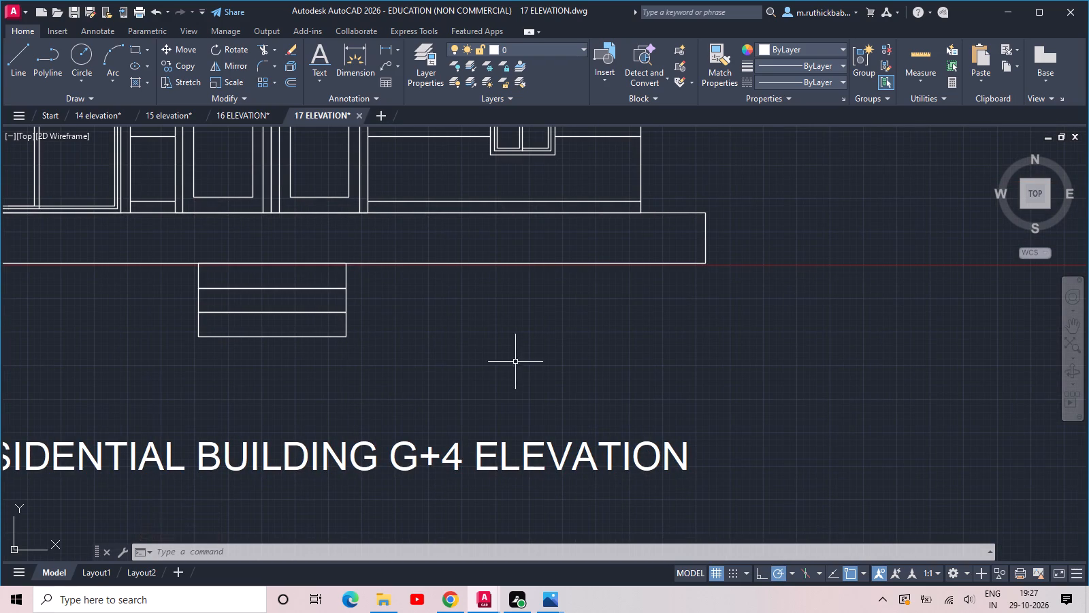
scroll(414, 336, "down", 2)
middle_click_drag(413, 319, 528, 484)
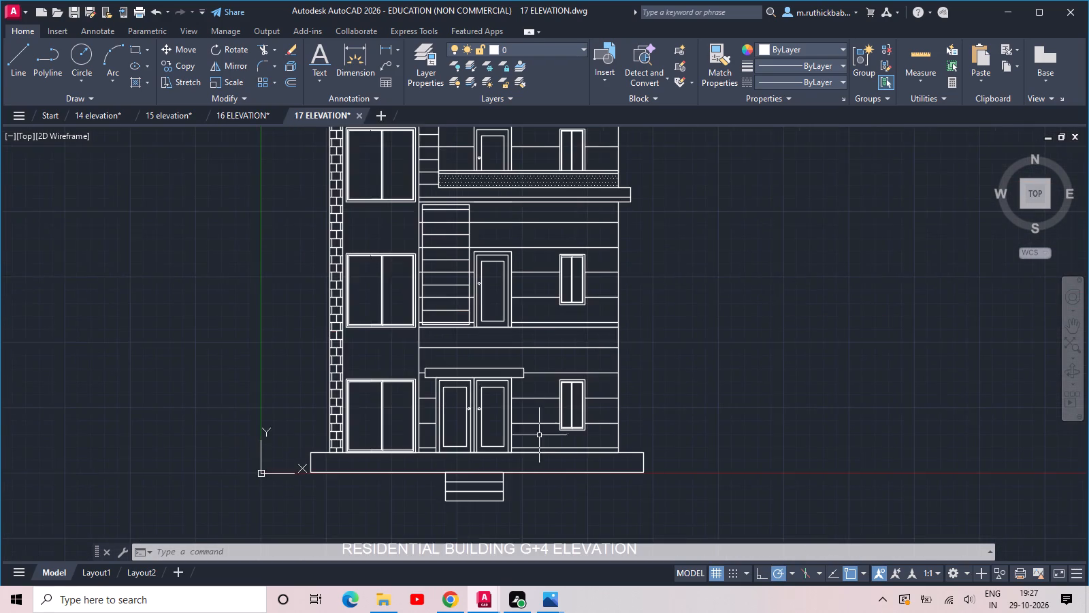
scroll(522, 410, "down", 1)
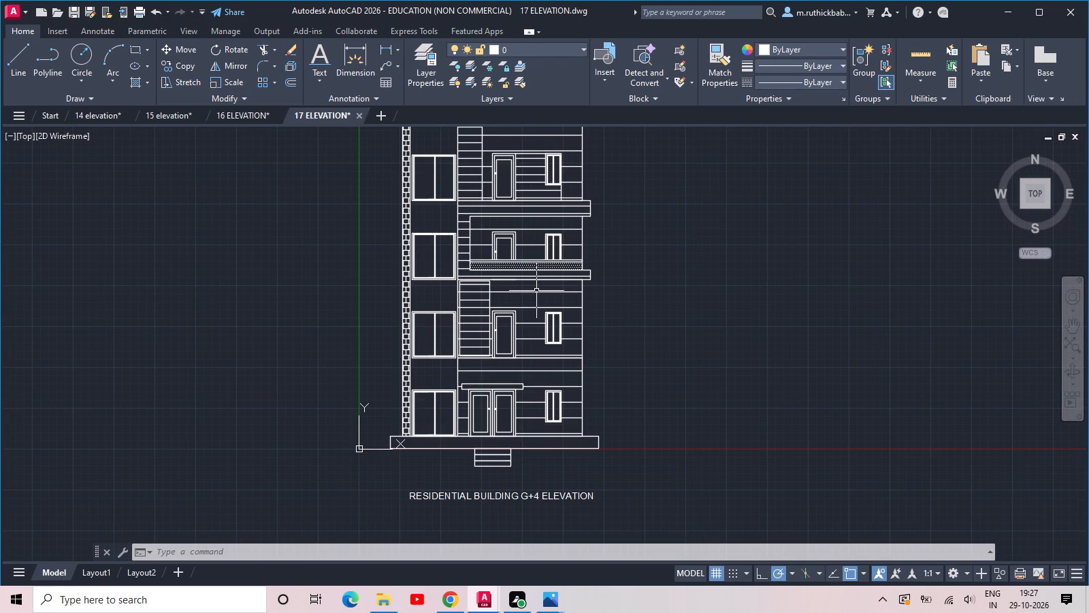
key("Escape")
scroll(500, 268, "up", 3)
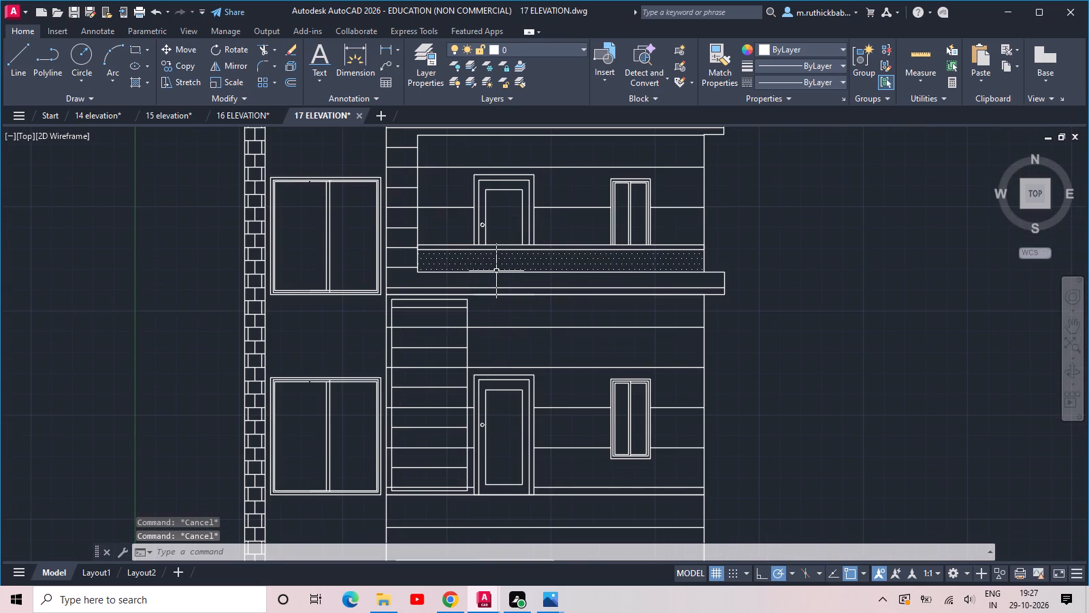
scroll(478, 275, "up", 1)
scroll(448, 283, "down", 1)
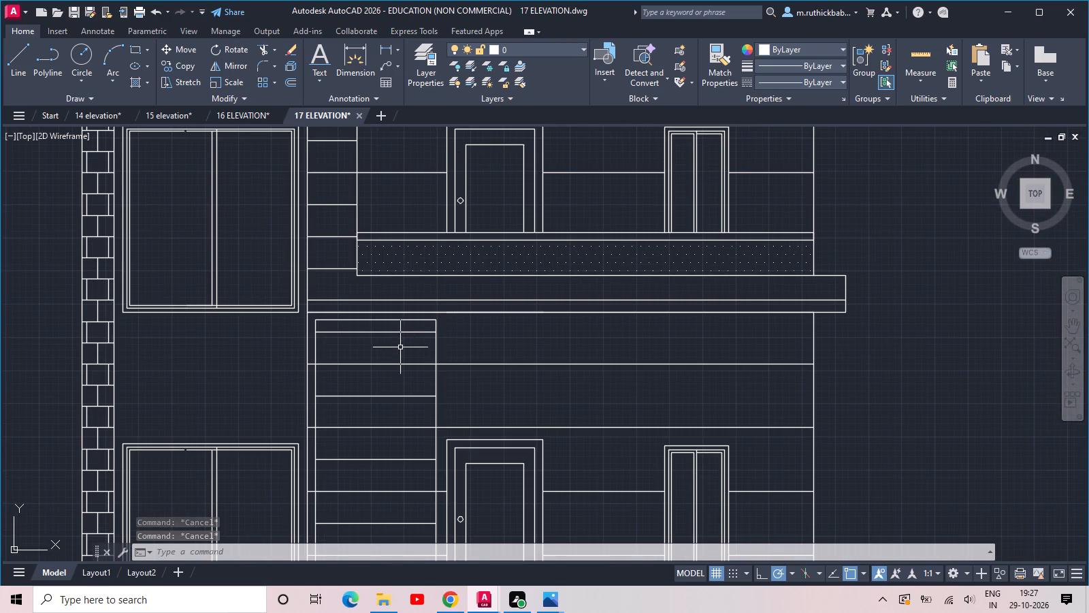
middle_click_drag(415, 421, 600, 279)
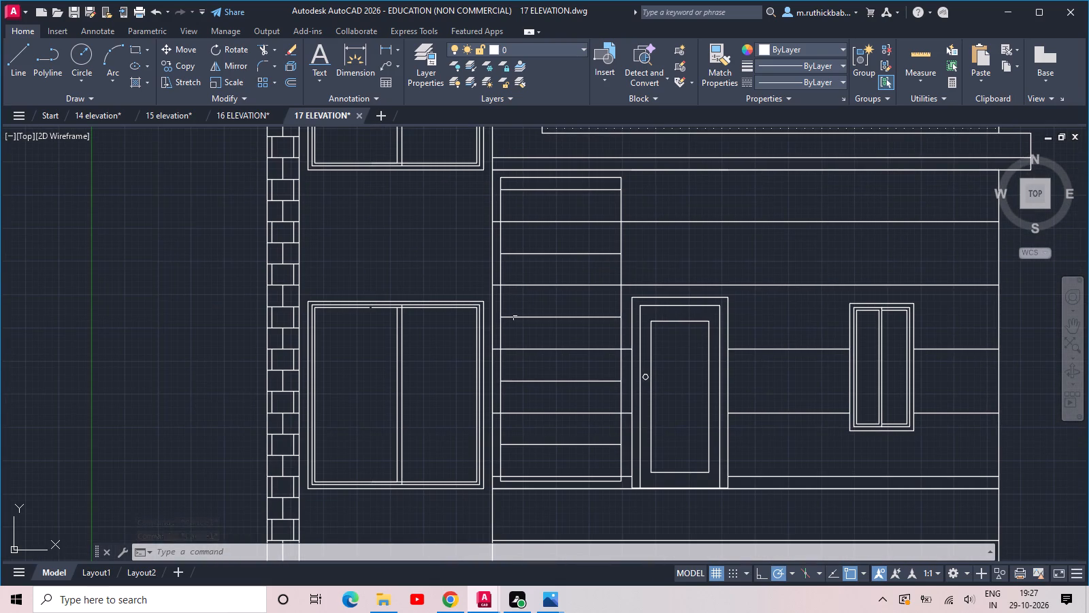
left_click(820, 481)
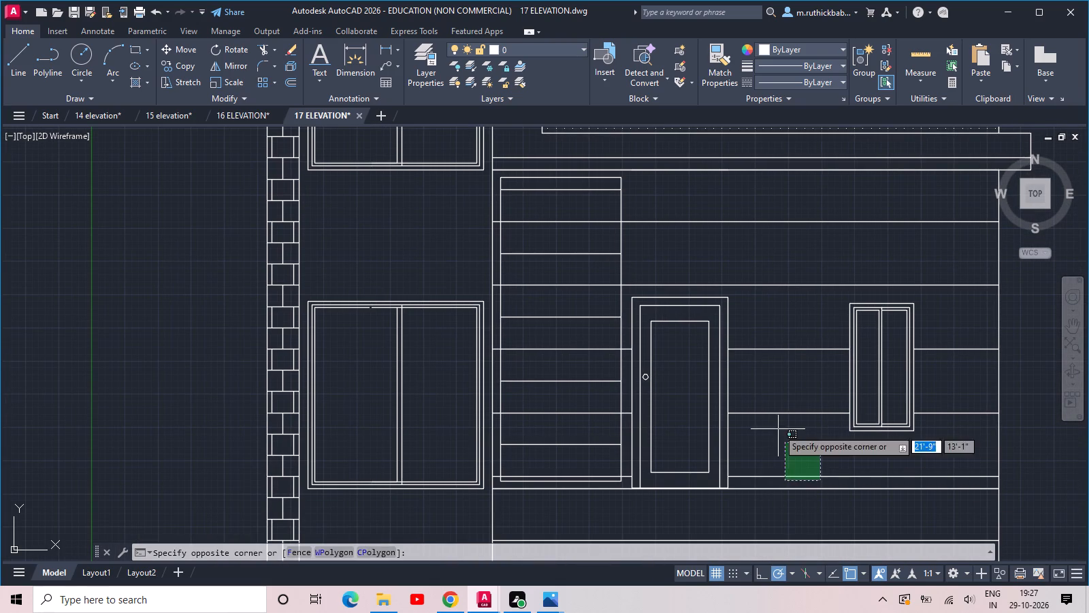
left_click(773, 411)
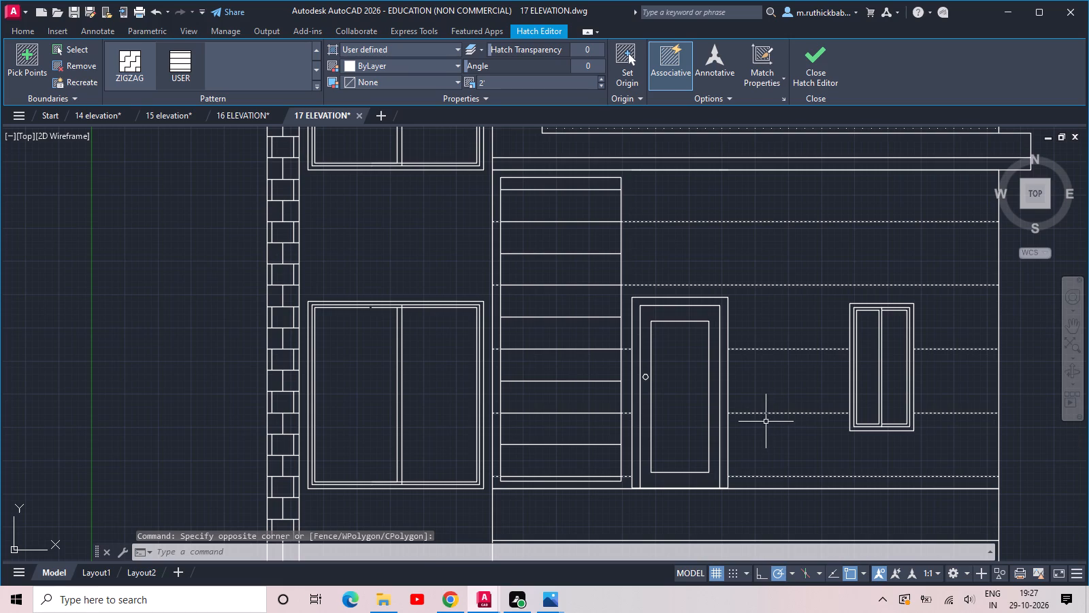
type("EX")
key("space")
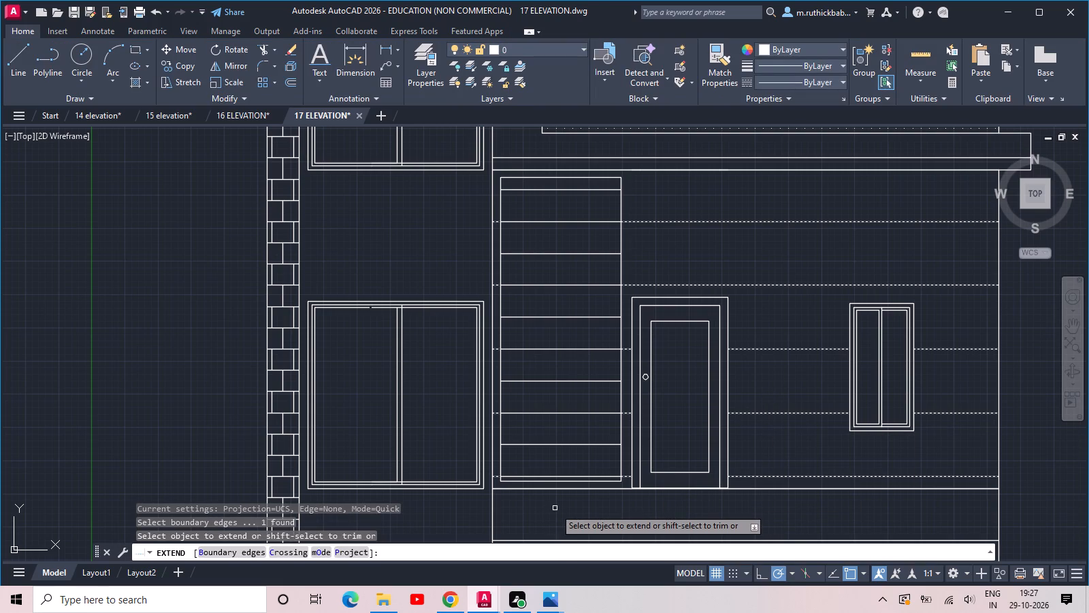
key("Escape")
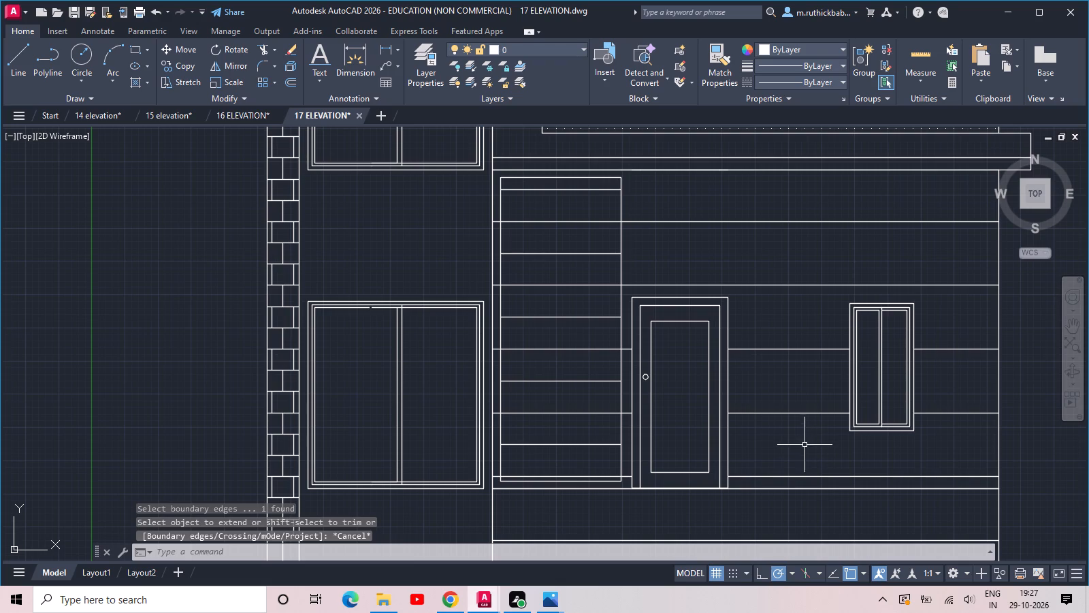
Explode the hatch forming the horizontal wall lines of the first floor.
left_click_drag(804, 443, 800, 423)
left_click(783, 320)
type("X")
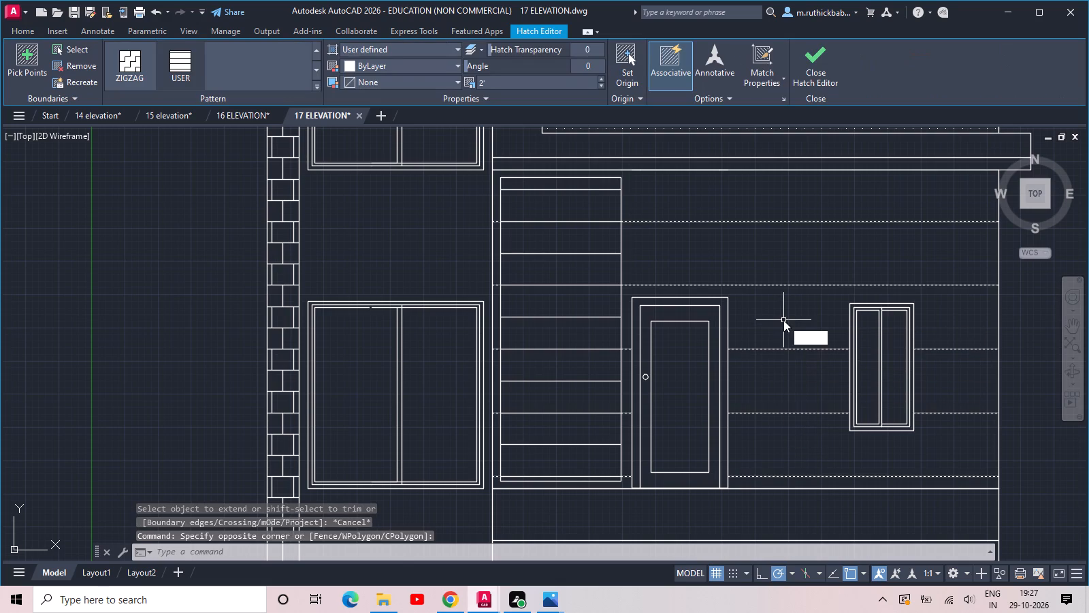
key("space")
Trim the horizontal wall lines out of the narrow gap between the first-floor wall edge and the slatted panel.
key("t")
key("r")
key("space")
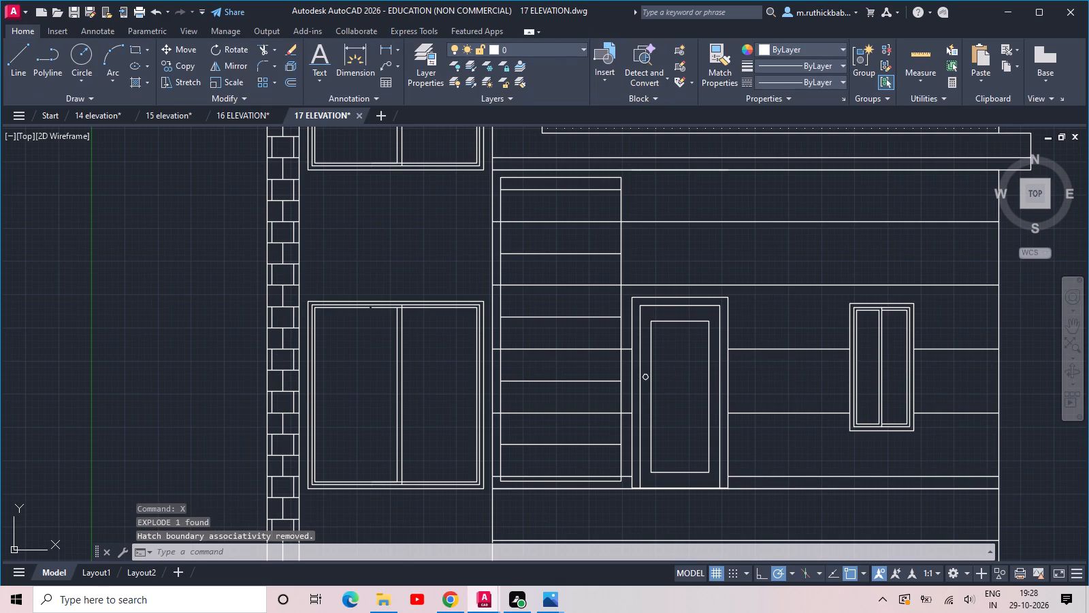
key("space")
scroll(495, 483, "up", 1)
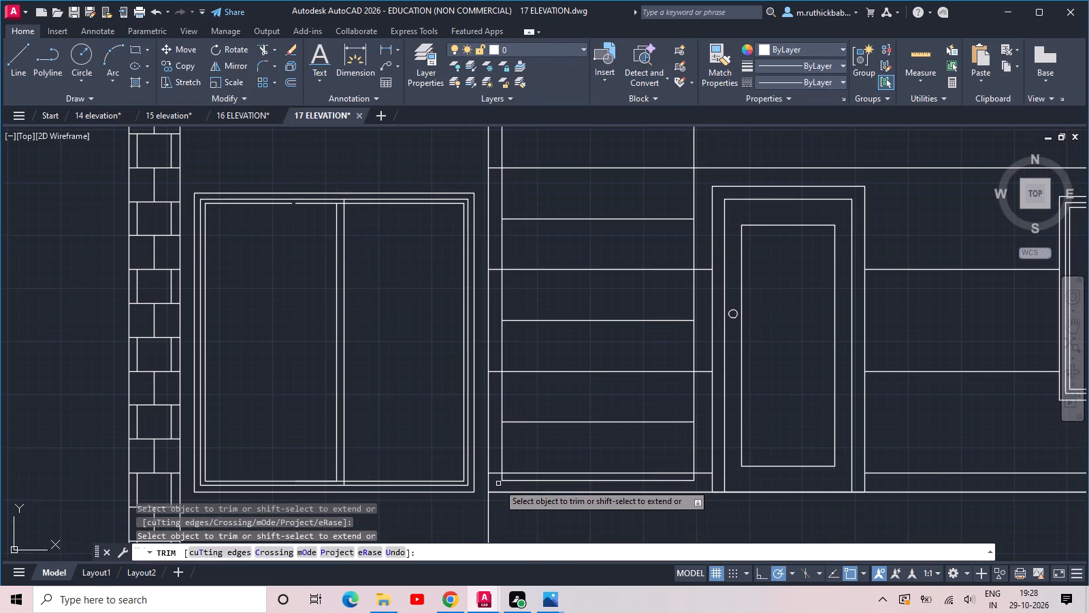
left_click(489, 486)
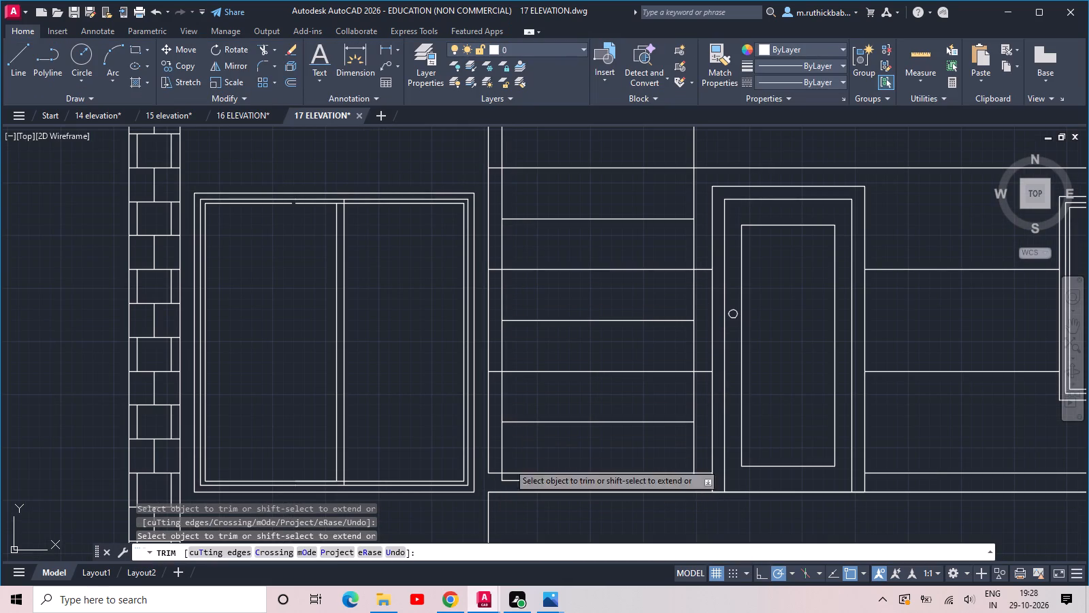
key("ctrl+z")
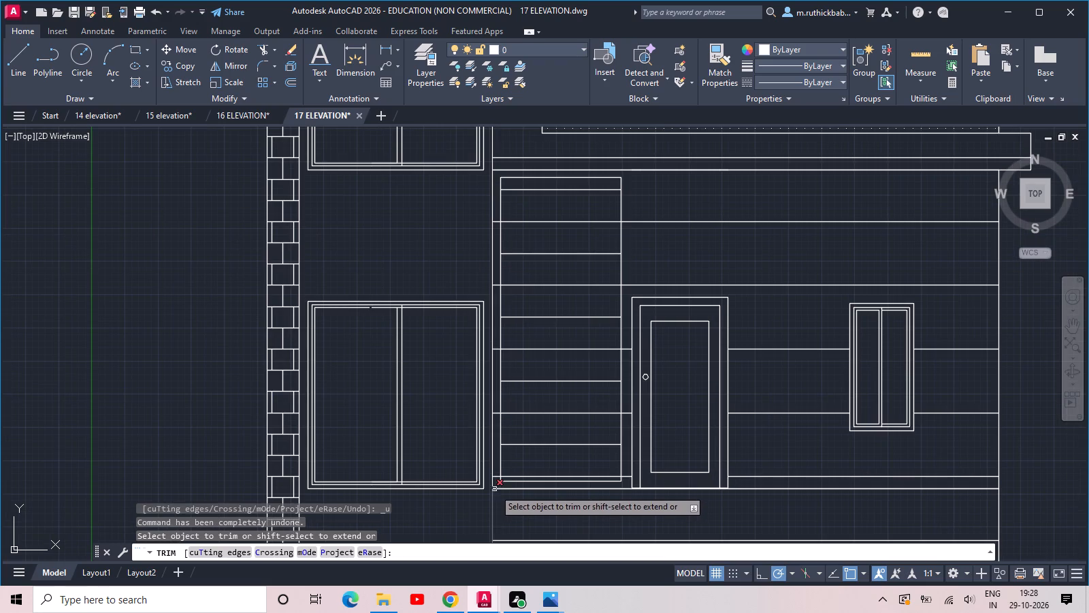
left_click(496, 484)
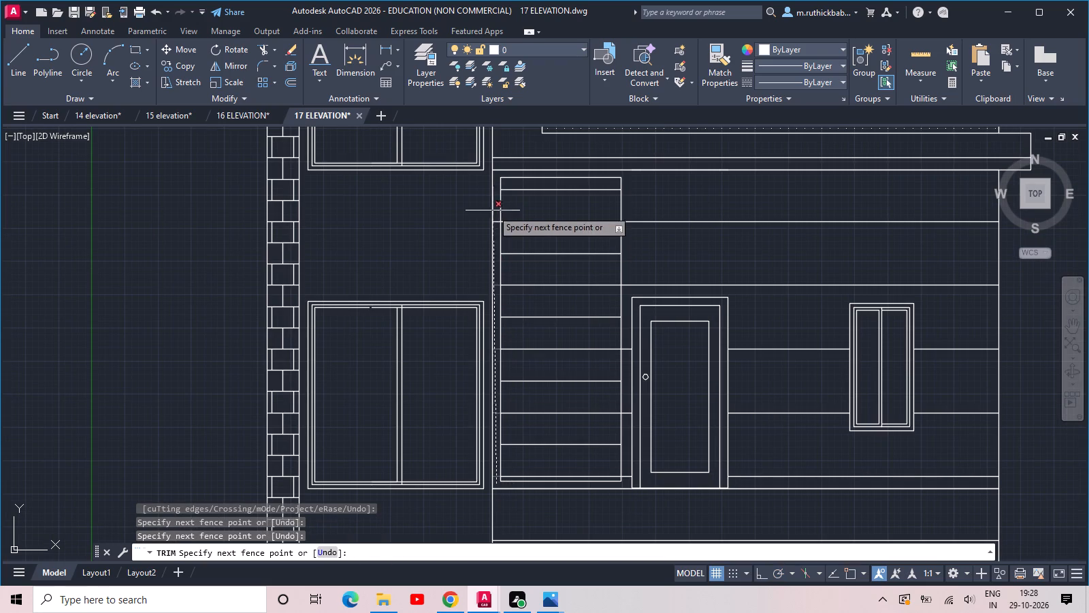
left_click(498, 194)
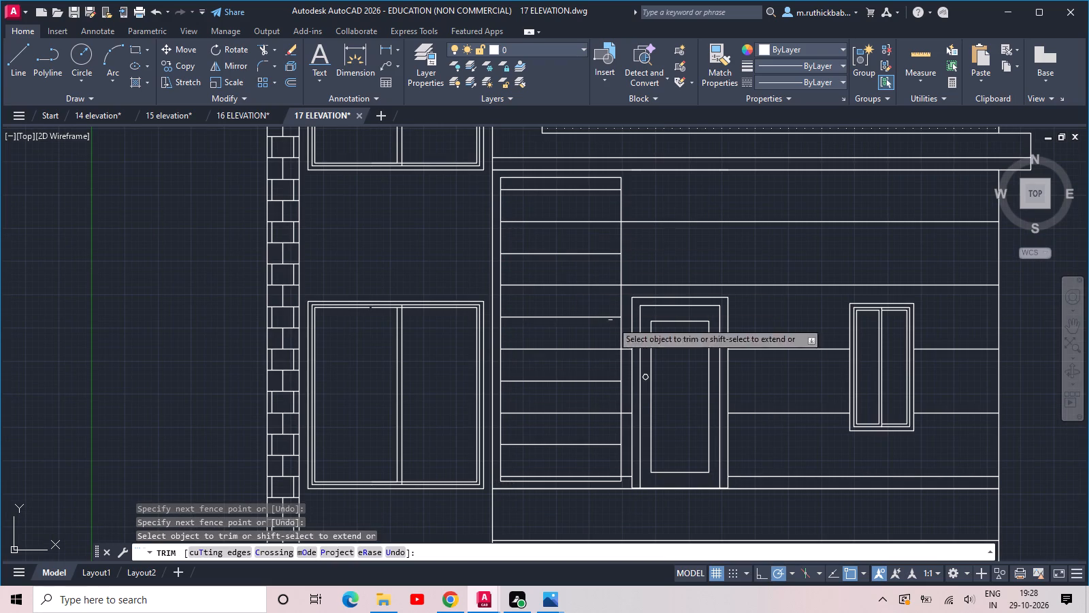
scroll(627, 376, "up", 1)
scroll(627, 376, "down", 1)
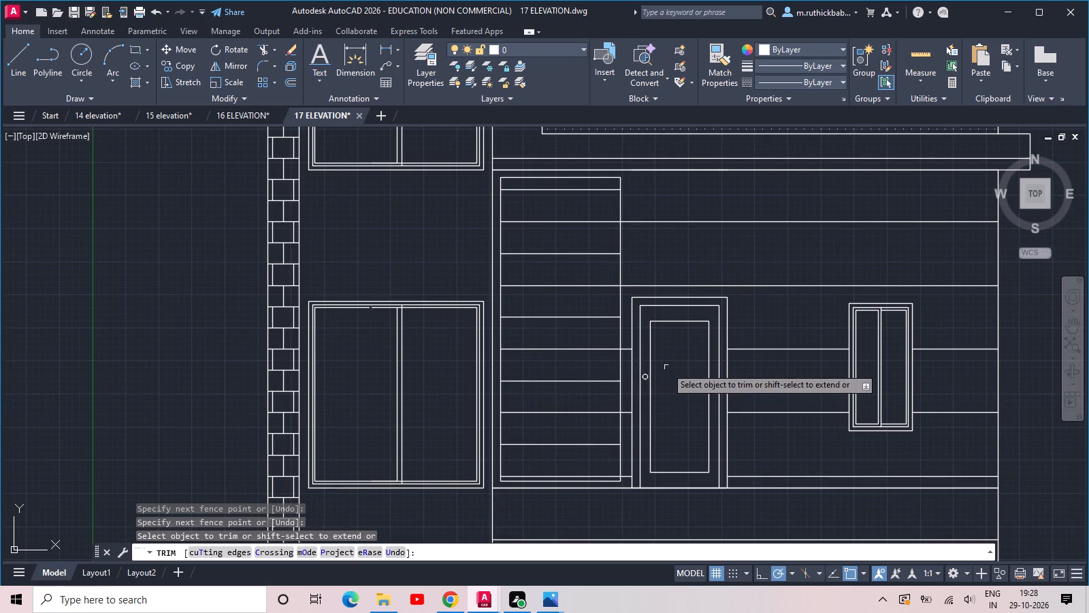
key("Escape")
Save the drawing.
key("ctrl+s")
Draw two parallel 30° lines, about 8" and 5" long, on the dotted second-floor balcony parapet below the door.
scroll(669, 394, "down", 1)
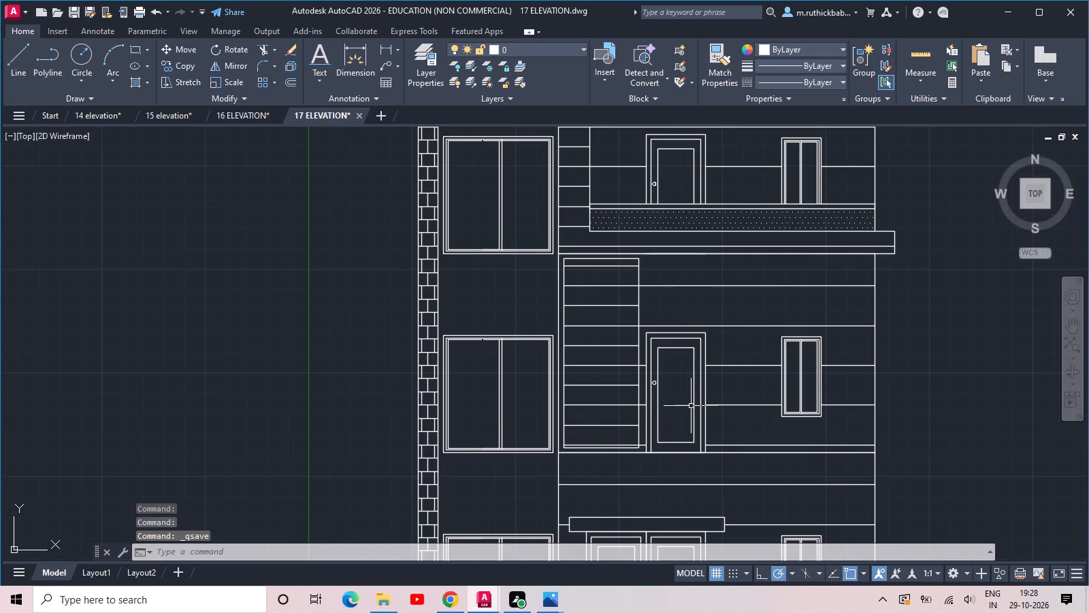
middle_click_drag(693, 393, 698, 428)
scroll(697, 254, "down", 1)
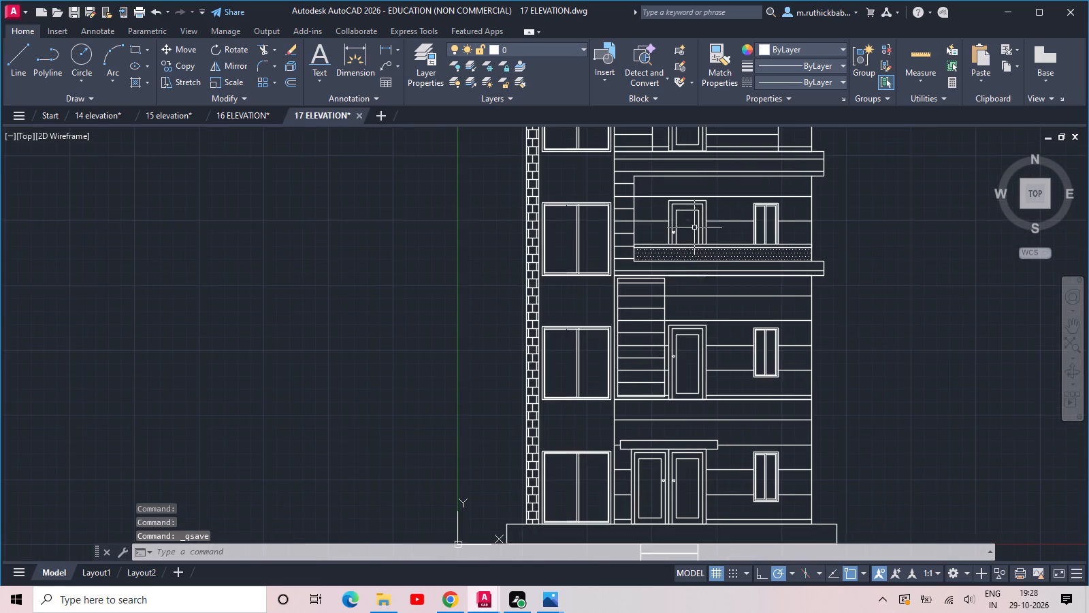
middle_click_drag(694, 227, 666, 332)
scroll(666, 332, "up", 2)
scroll(625, 380, "up", 1)
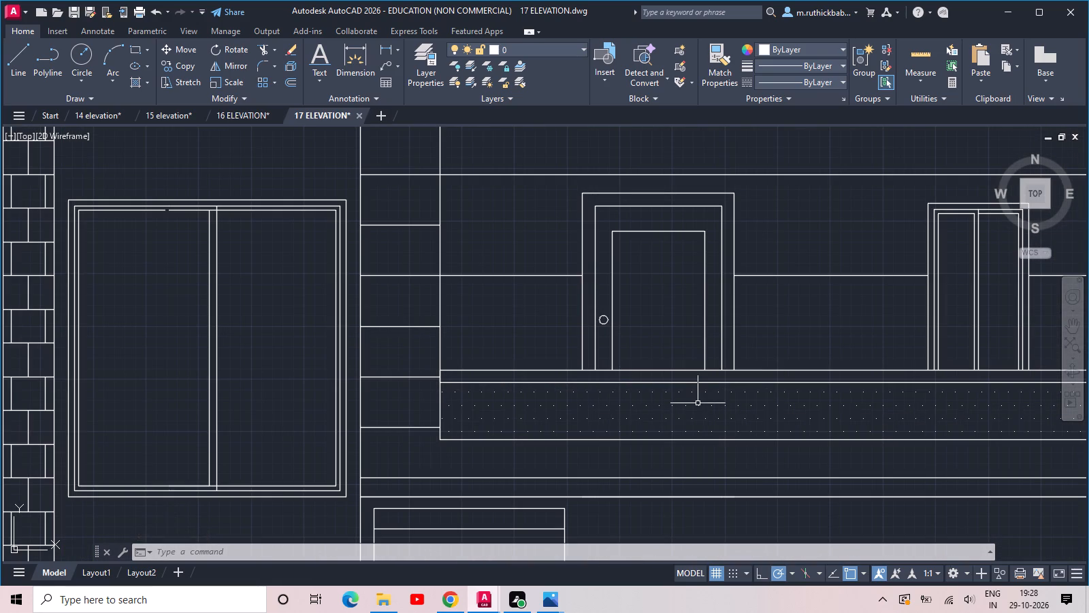
key("l")
key("space")
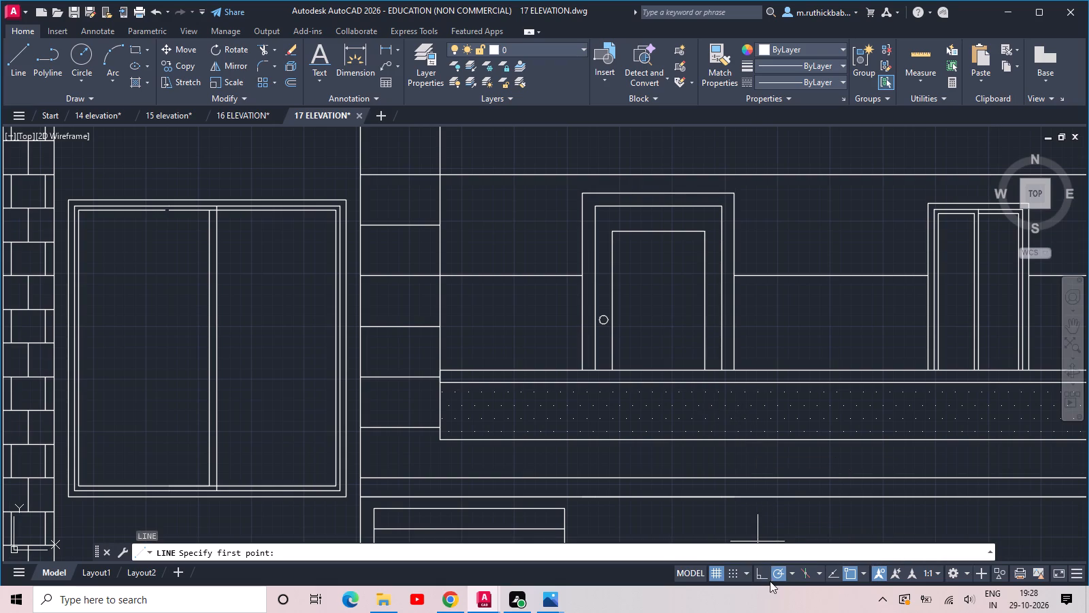
left_click(711, 419)
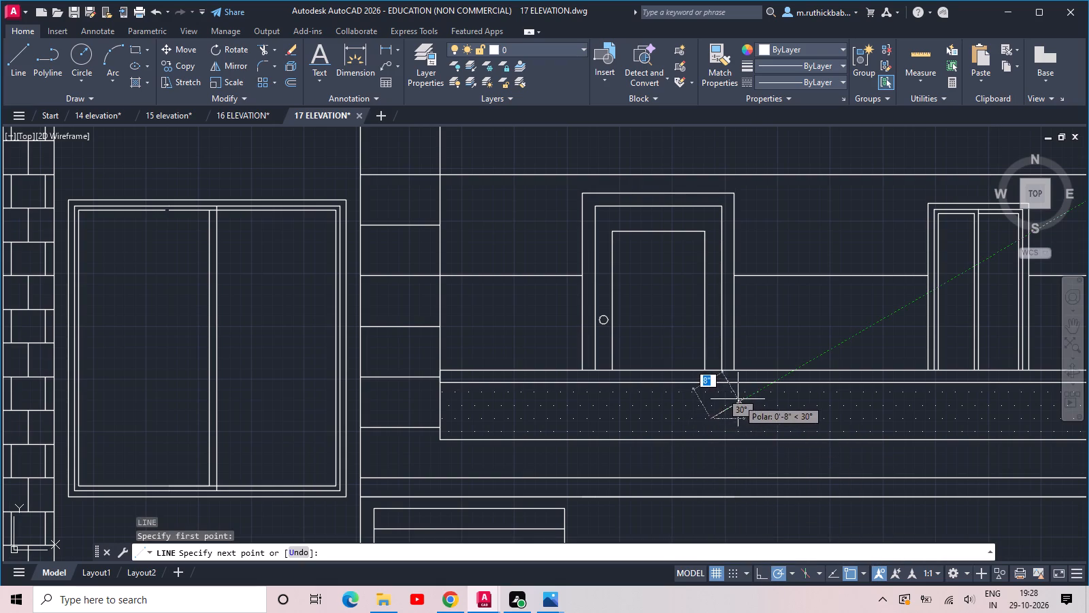
left_click(739, 398)
key("space")
scroll(732, 423, "up", 2)
key("space")
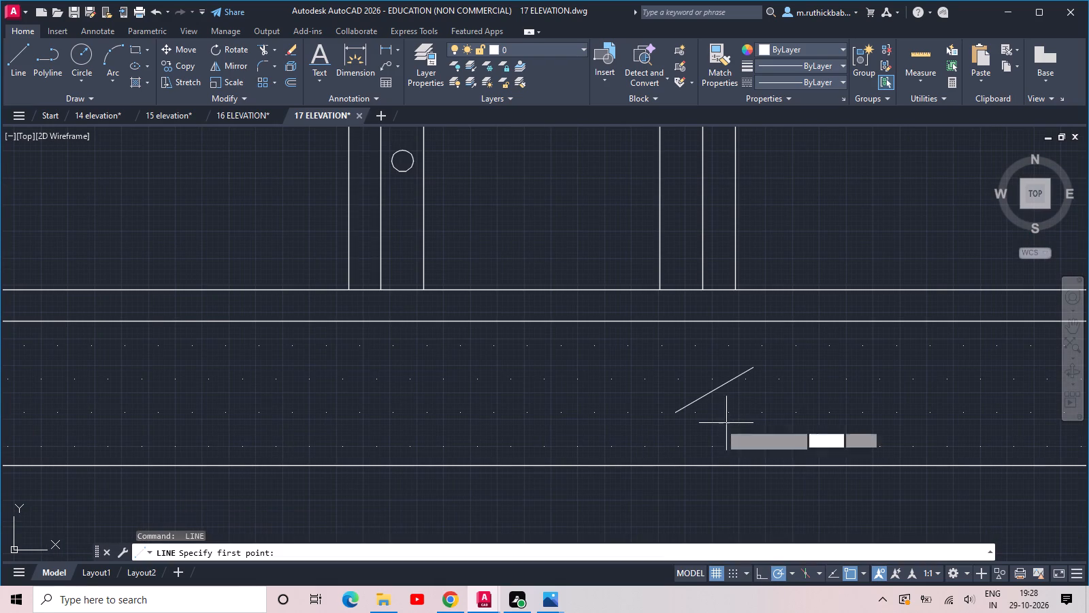
left_click(709, 424)
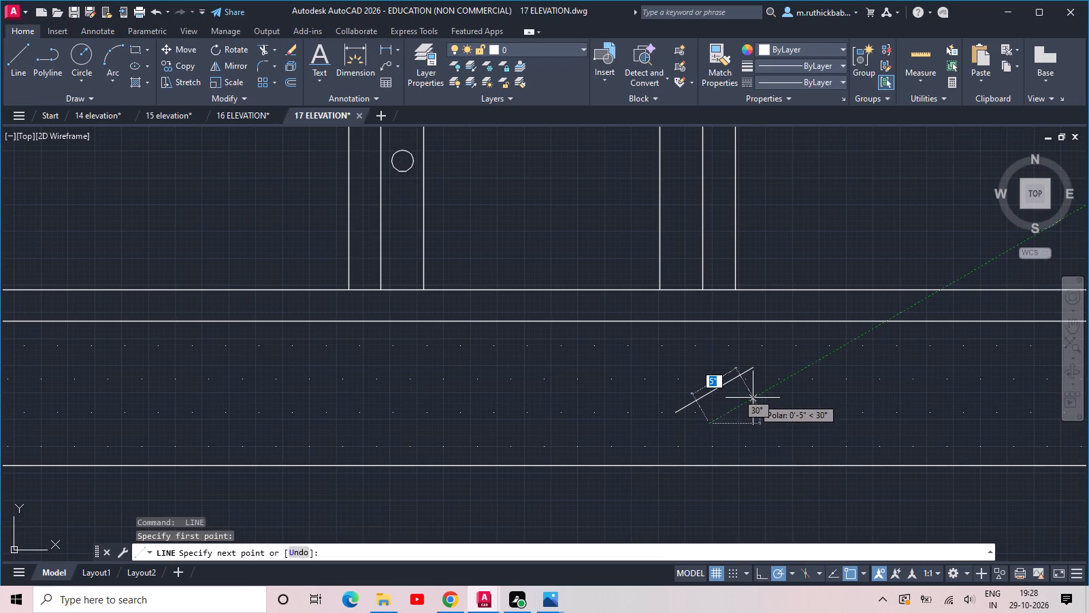
left_click(750, 400)
key("space")
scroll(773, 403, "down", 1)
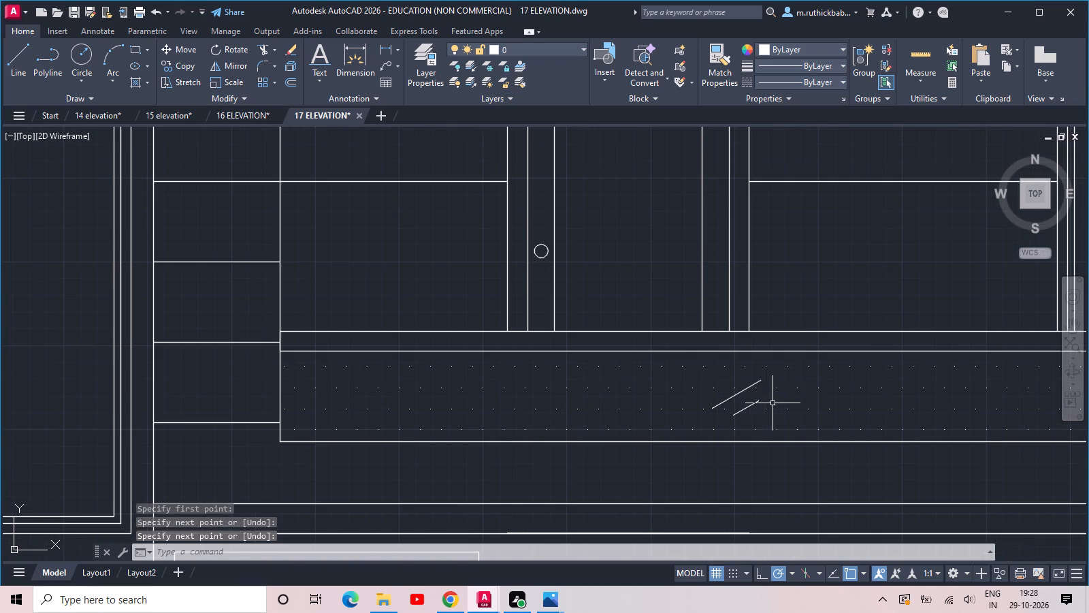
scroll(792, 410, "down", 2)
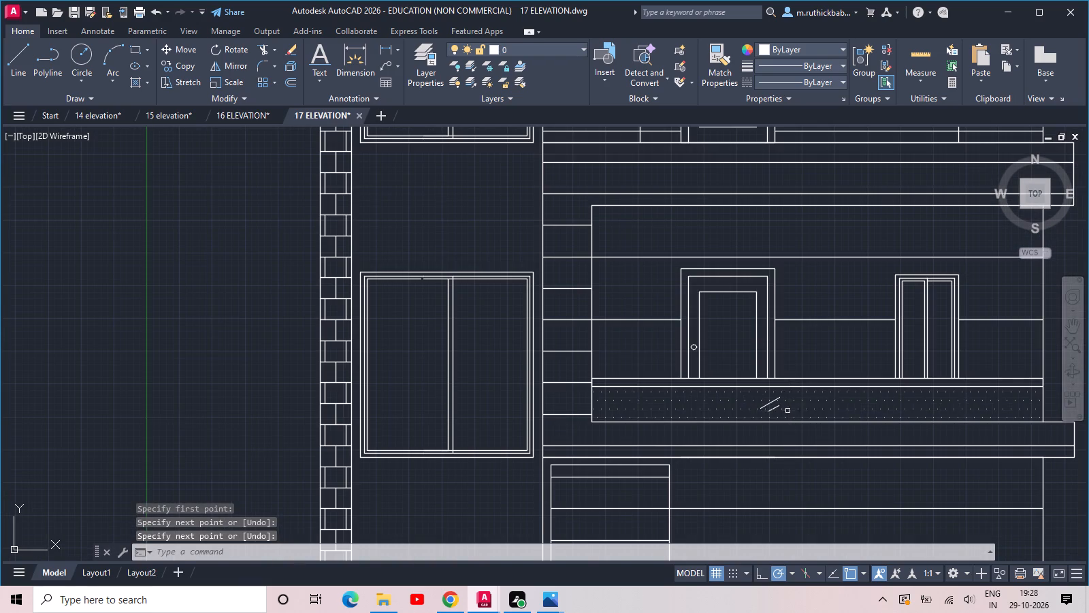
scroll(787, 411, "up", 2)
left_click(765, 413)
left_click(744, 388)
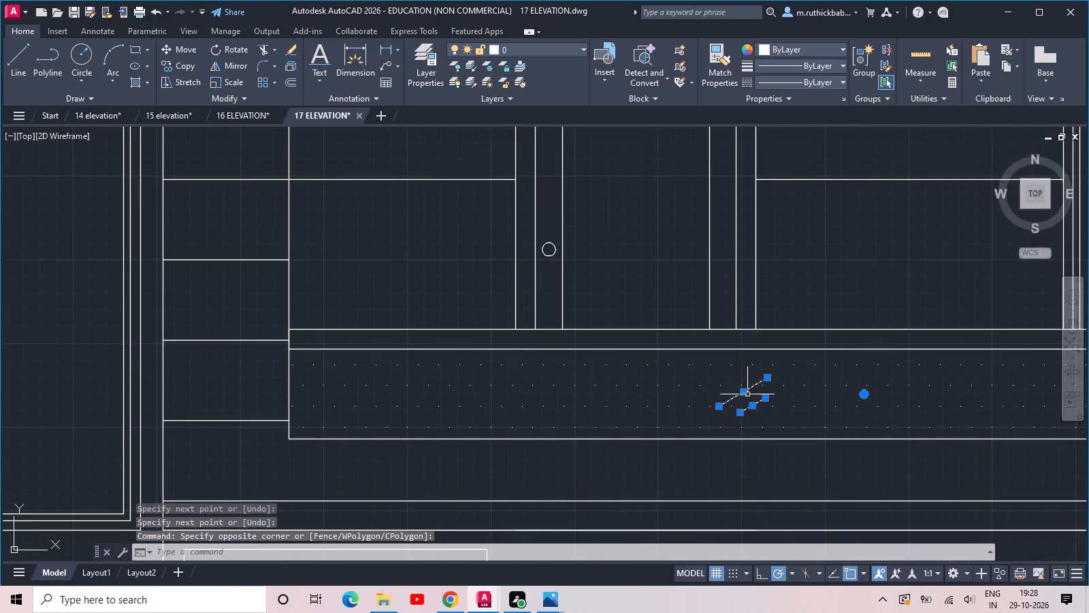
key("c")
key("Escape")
Copy the pair of diagonal lines to three more places along the second-floor balcony parapet, one left of the original and two right.
left_click_drag(713, 367, 742, 388)
left_click(779, 419)
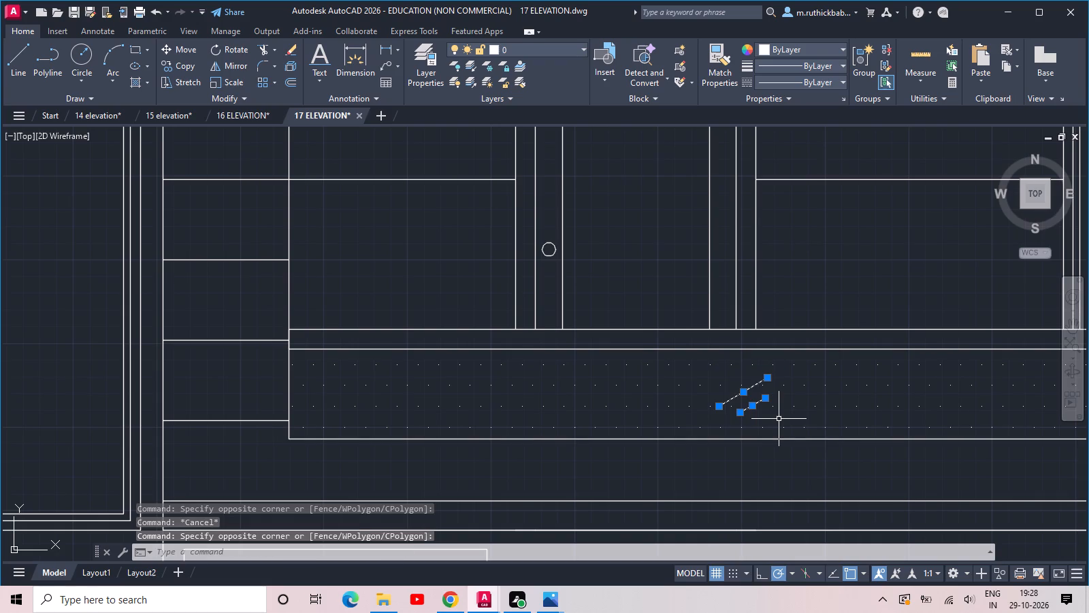
key("c")
key("o")
key("space")
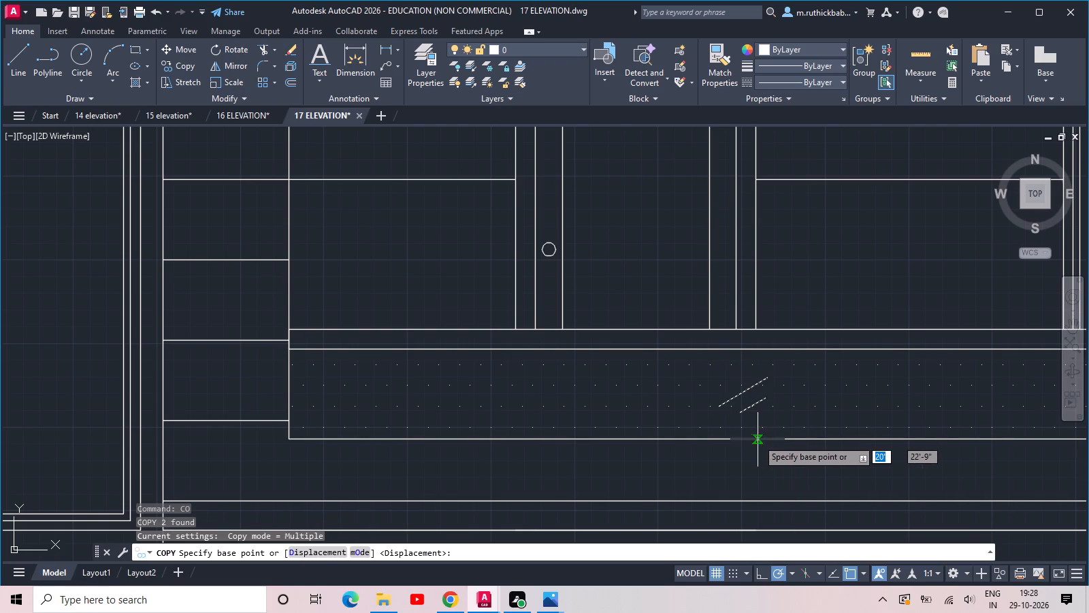
left_click(758, 439)
left_click(458, 437)
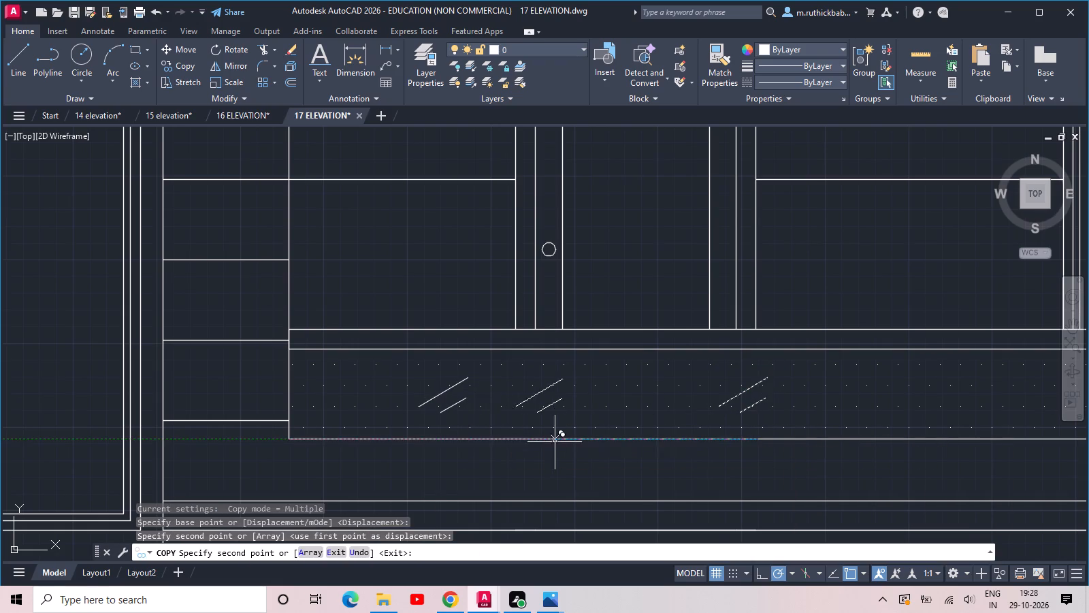
middle_click_drag(860, 439, 585, 460)
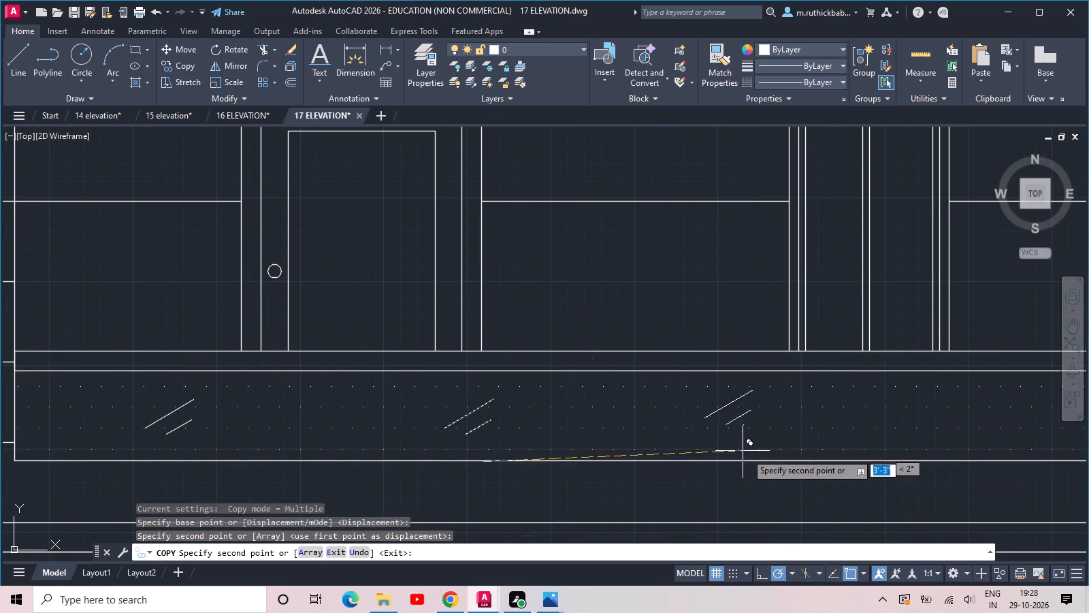
left_click(834, 458)
middle_click_drag(886, 458, 526, 453)
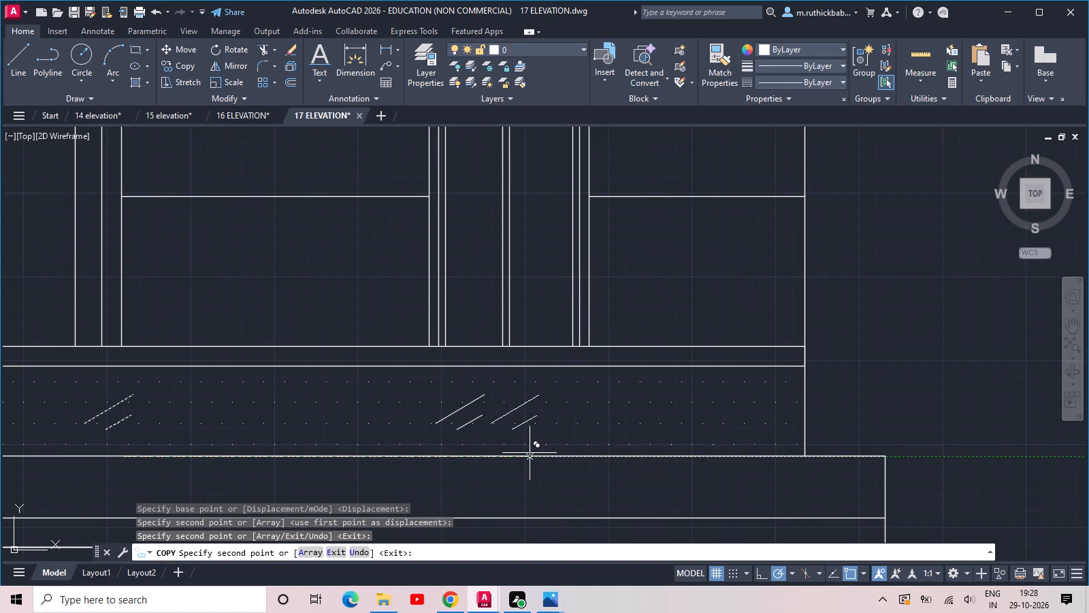
left_click(747, 458)
key("Escape")
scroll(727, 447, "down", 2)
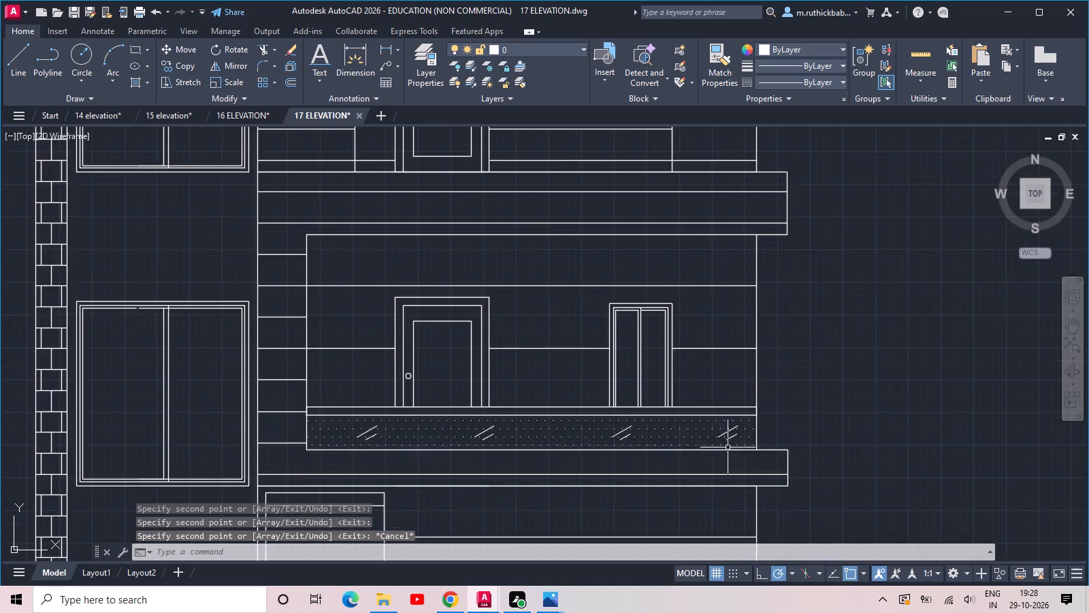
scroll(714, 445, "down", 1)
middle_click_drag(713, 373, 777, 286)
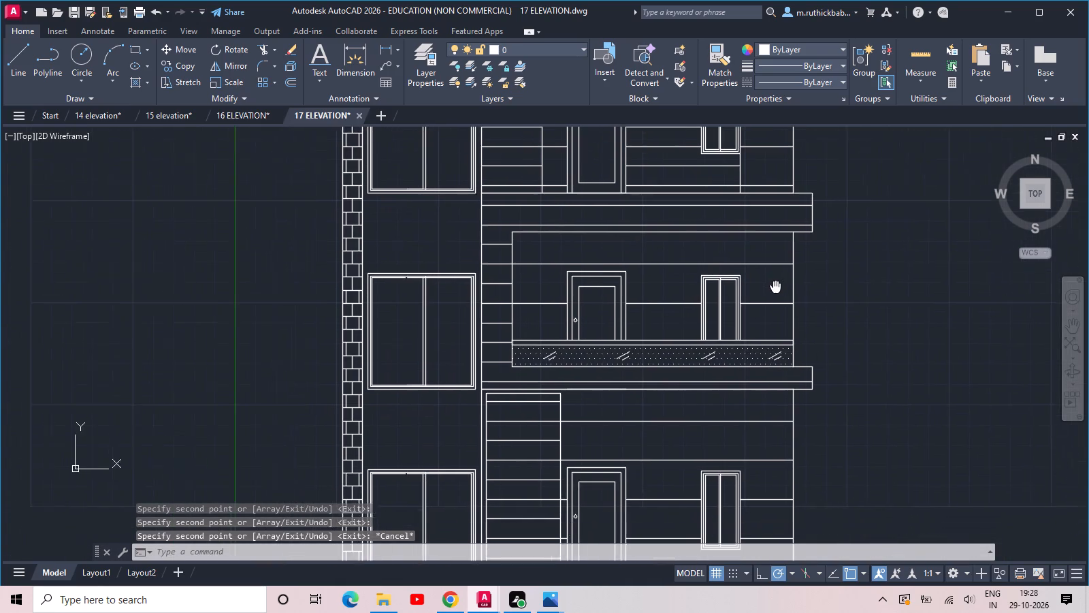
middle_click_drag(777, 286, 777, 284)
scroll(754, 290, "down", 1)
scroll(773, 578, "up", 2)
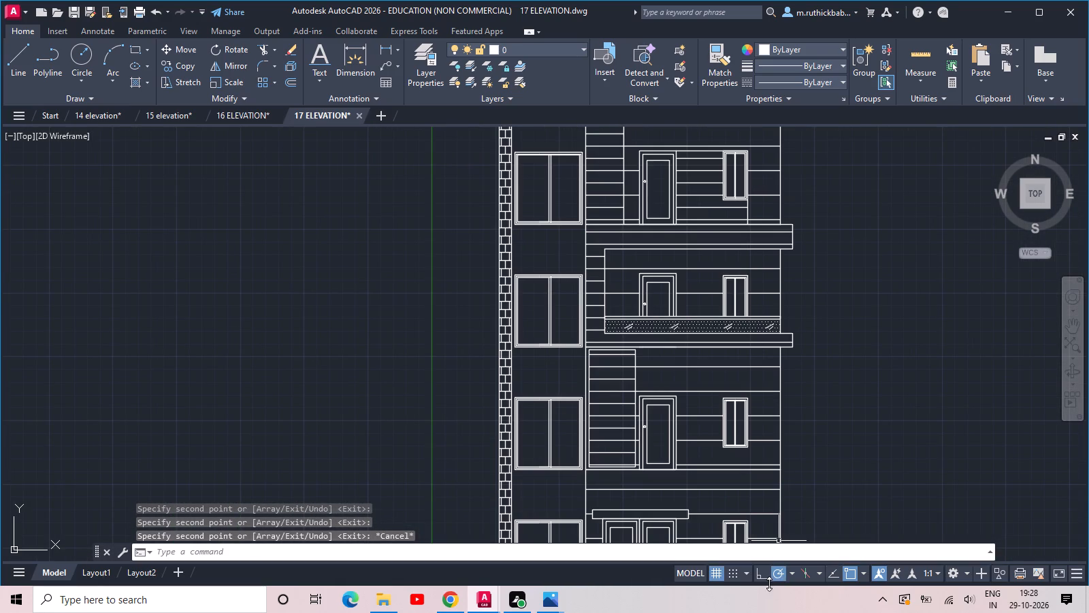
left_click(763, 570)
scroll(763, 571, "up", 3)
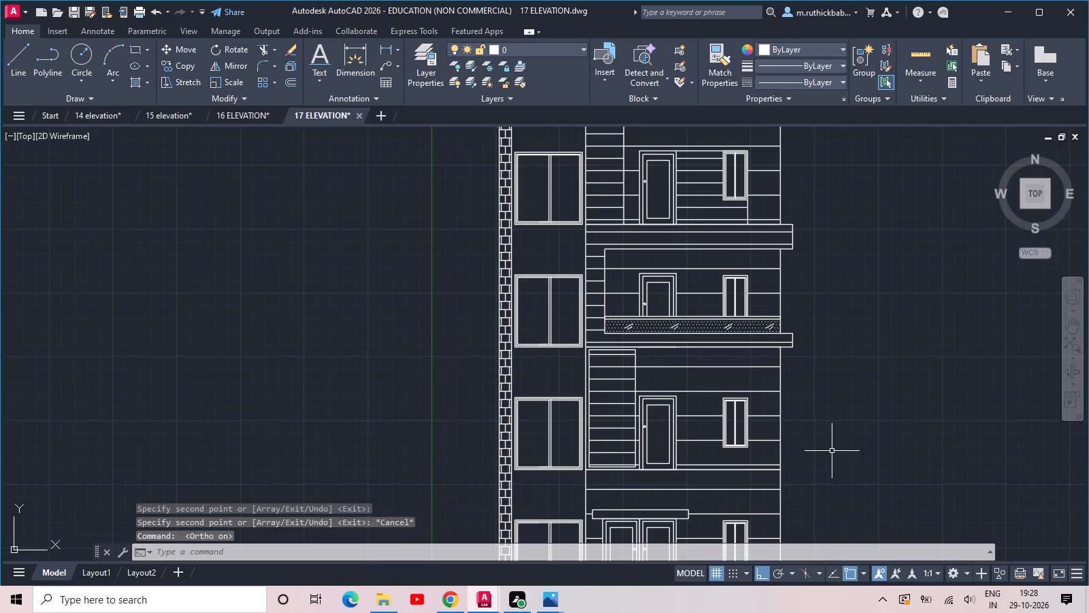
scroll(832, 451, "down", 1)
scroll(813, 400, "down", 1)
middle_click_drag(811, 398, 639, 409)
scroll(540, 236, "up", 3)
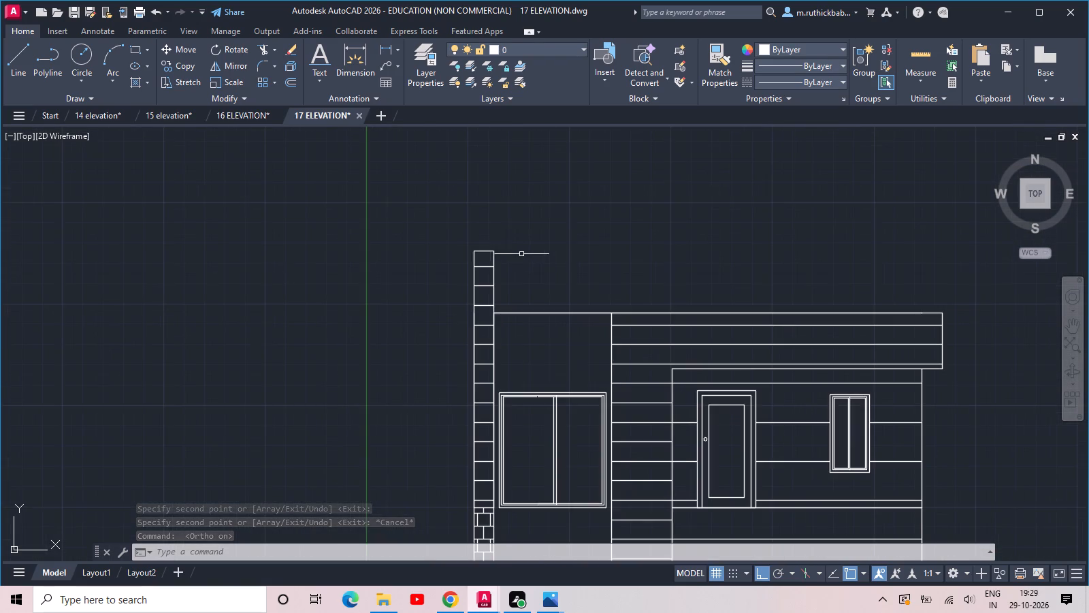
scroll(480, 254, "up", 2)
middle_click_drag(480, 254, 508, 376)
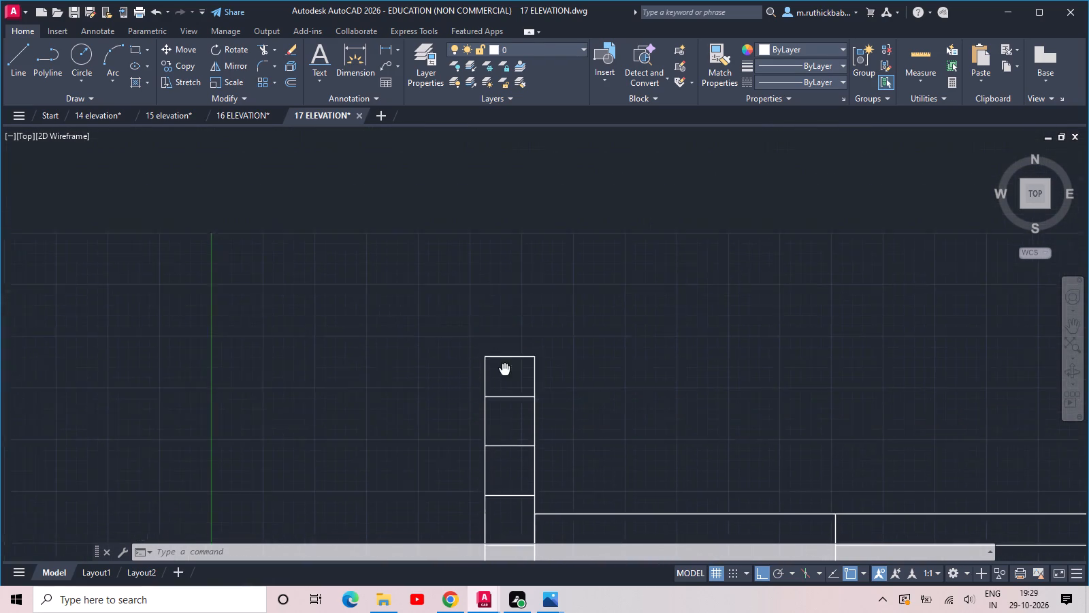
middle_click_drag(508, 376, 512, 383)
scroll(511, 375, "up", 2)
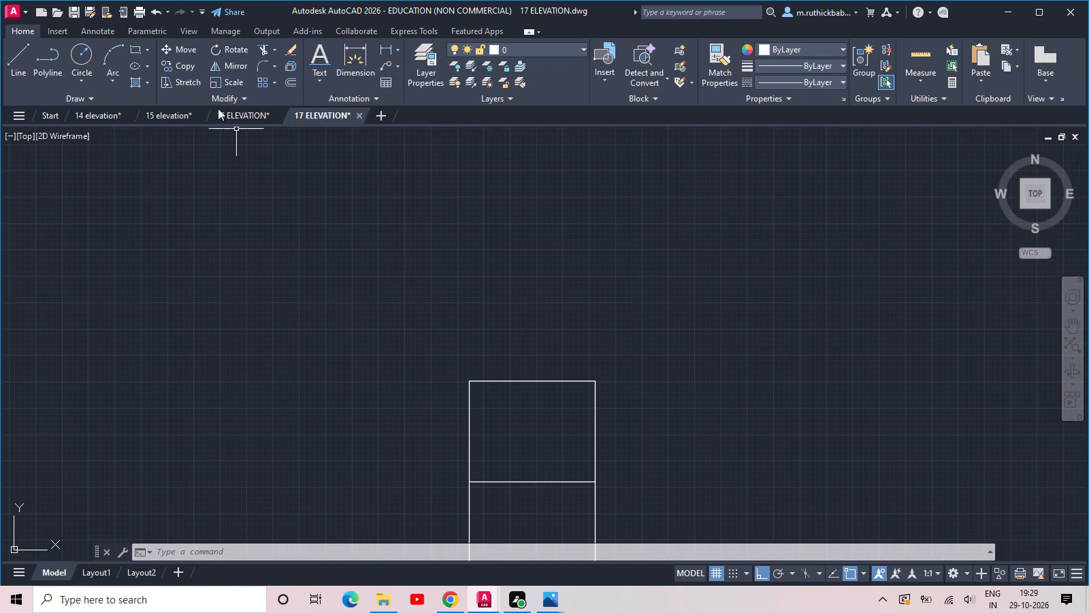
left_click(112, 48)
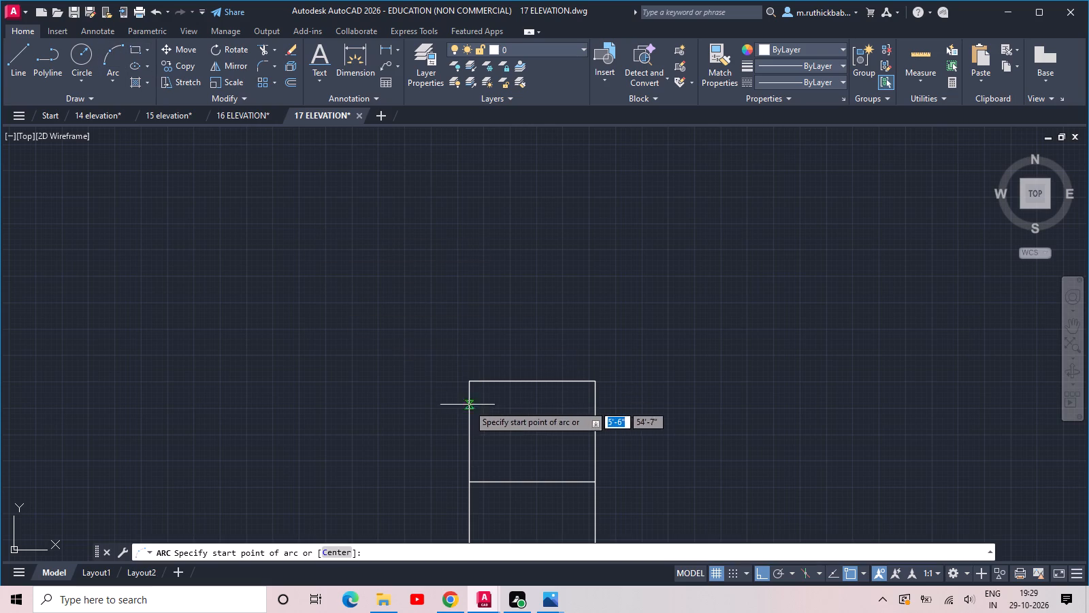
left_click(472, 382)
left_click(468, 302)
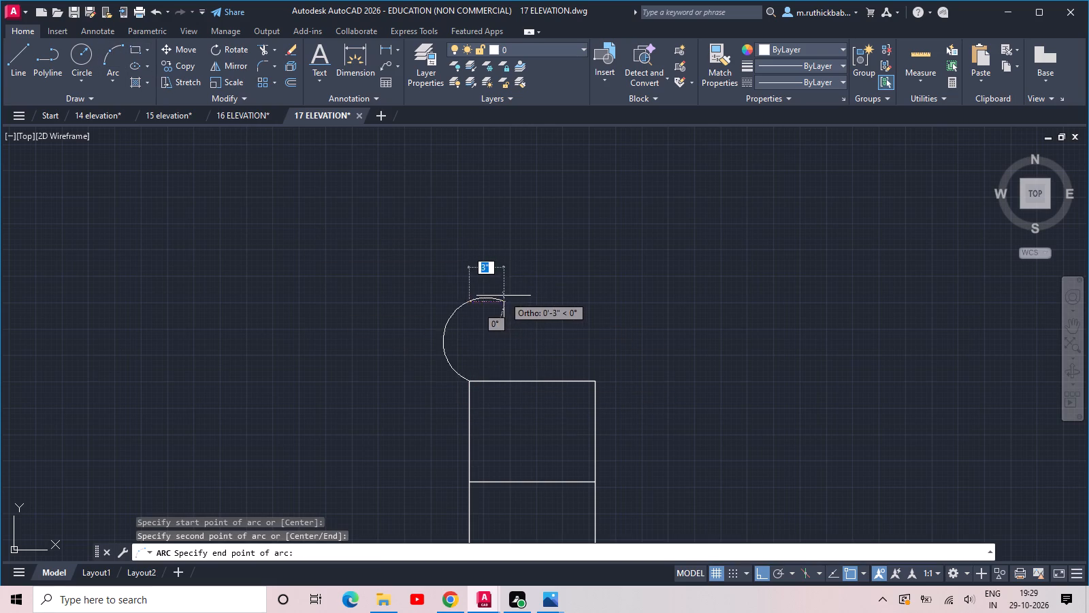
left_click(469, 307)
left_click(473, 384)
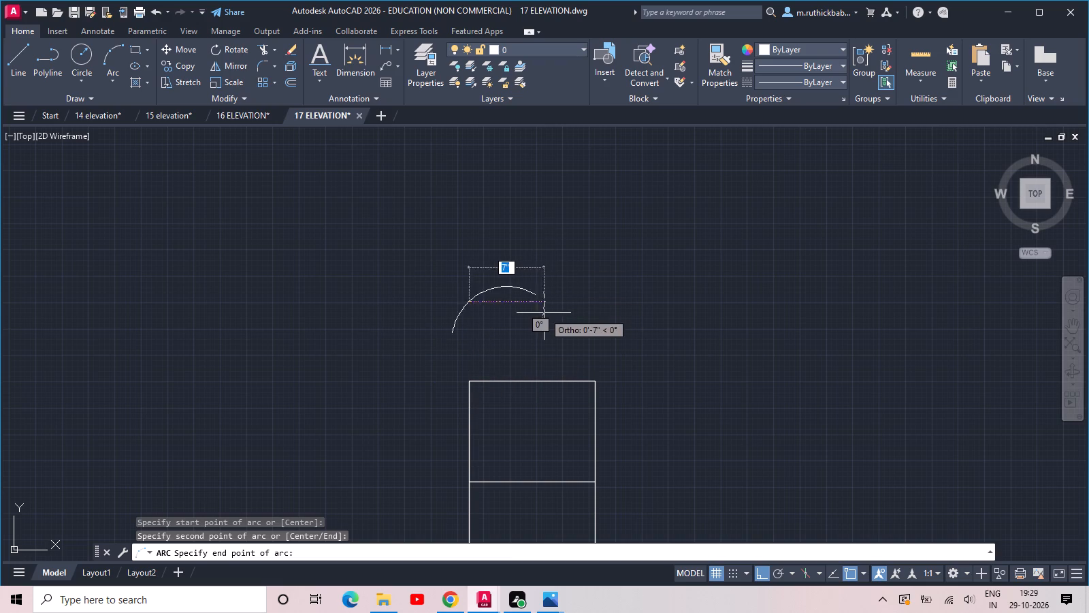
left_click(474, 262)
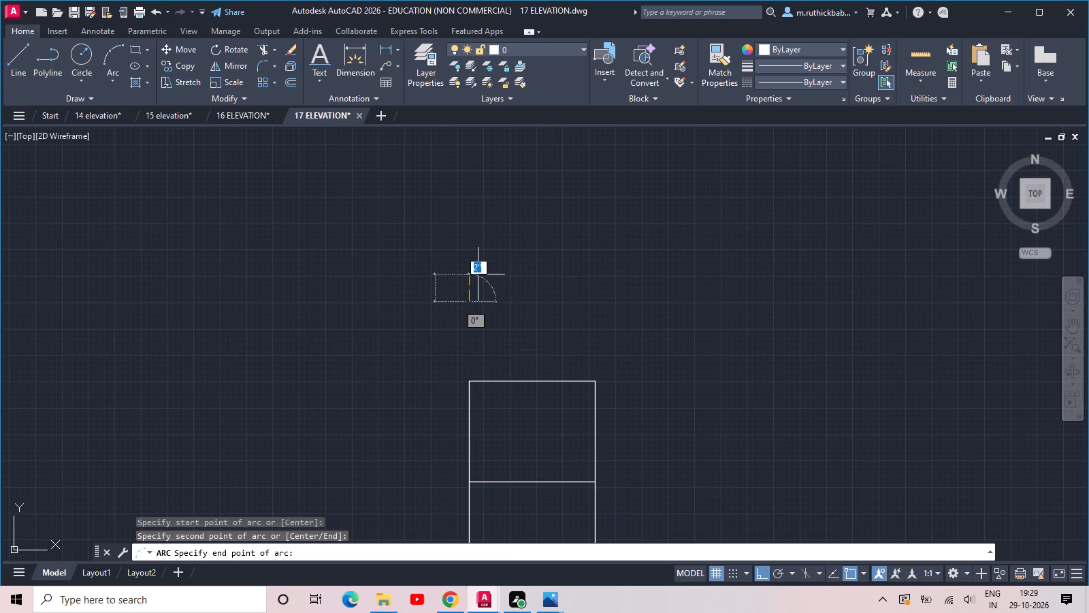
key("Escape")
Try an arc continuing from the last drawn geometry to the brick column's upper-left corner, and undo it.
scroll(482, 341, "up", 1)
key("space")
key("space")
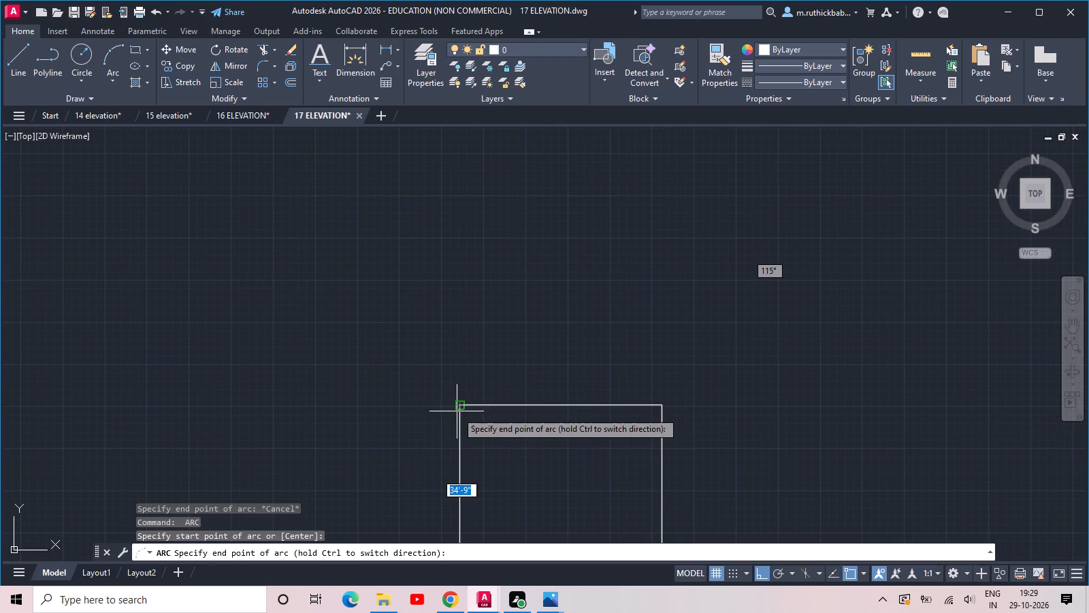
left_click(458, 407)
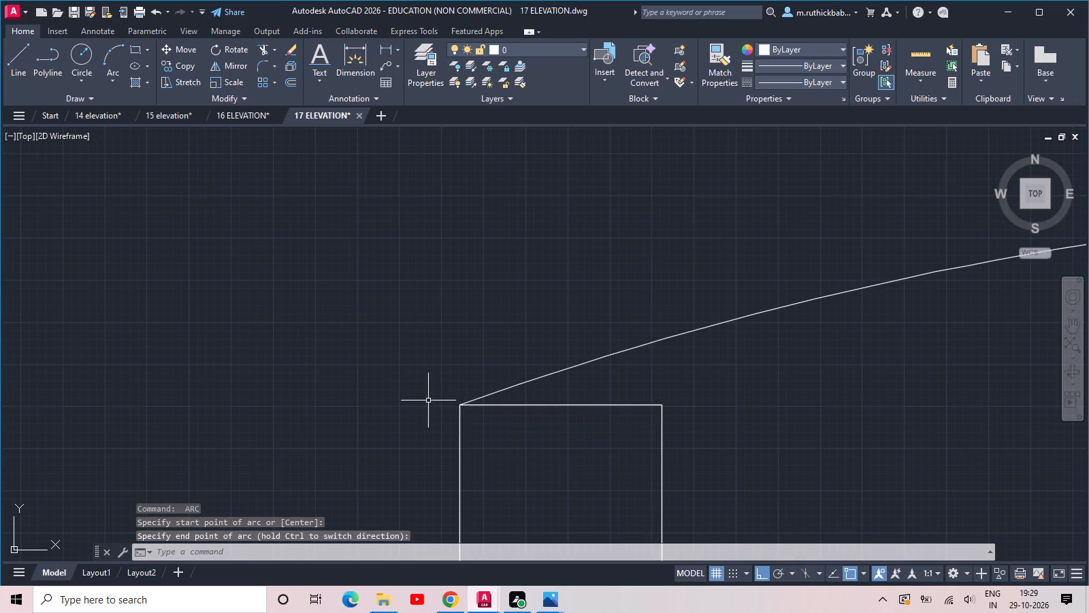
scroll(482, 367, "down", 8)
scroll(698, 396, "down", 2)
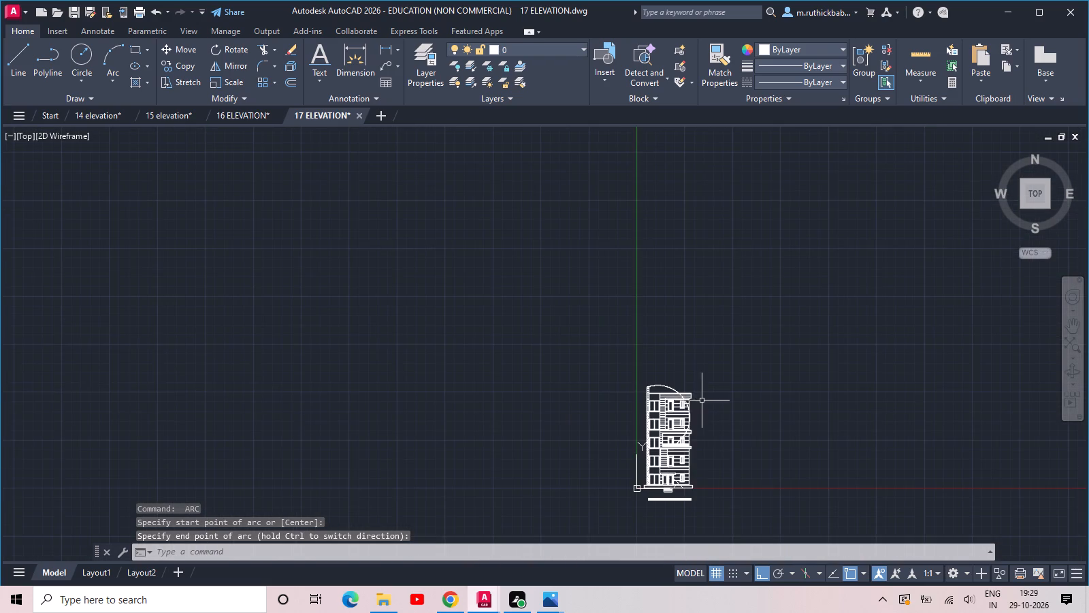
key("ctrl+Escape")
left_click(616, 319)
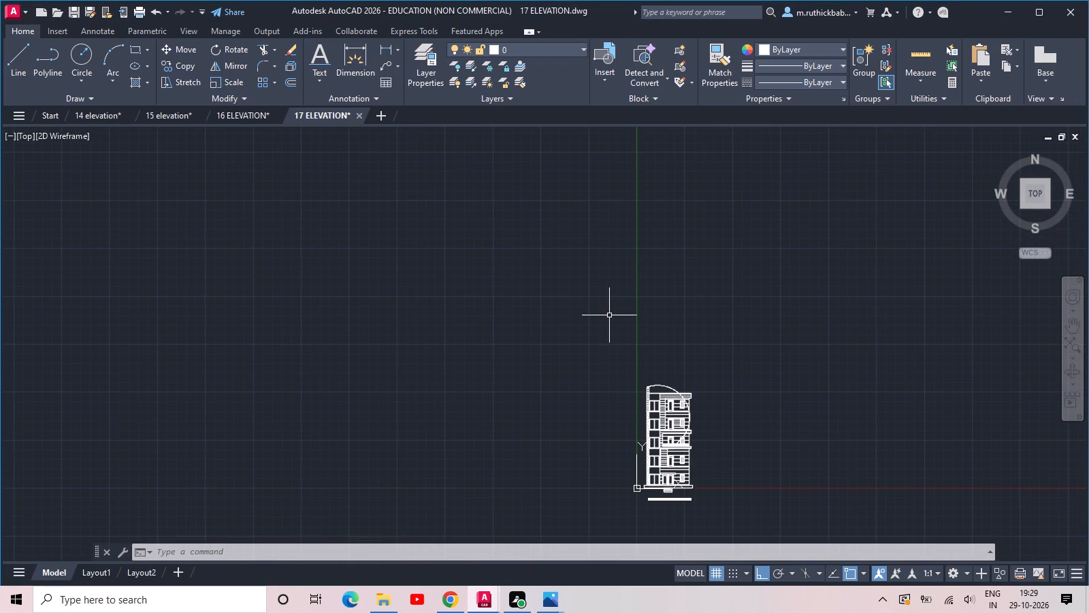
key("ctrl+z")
Turn Ortho off and draw a small outward-bulging three-point arc rising from the upper-left corner of the brick column.
scroll(618, 335, "down", 2)
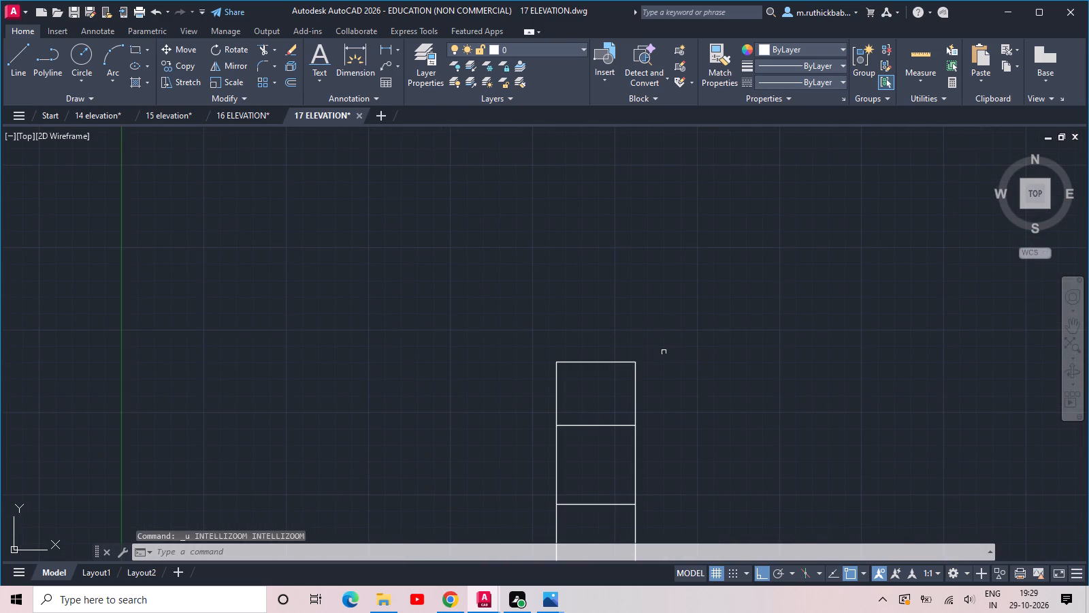
left_click(108, 54)
left_click(555, 365)
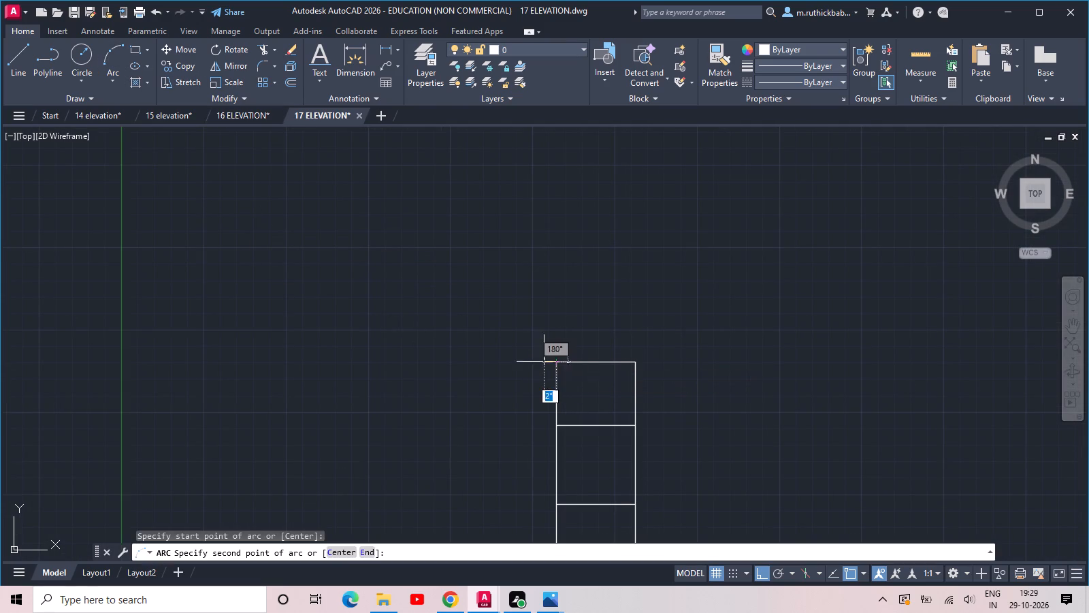
scroll(547, 357, "up", 4)
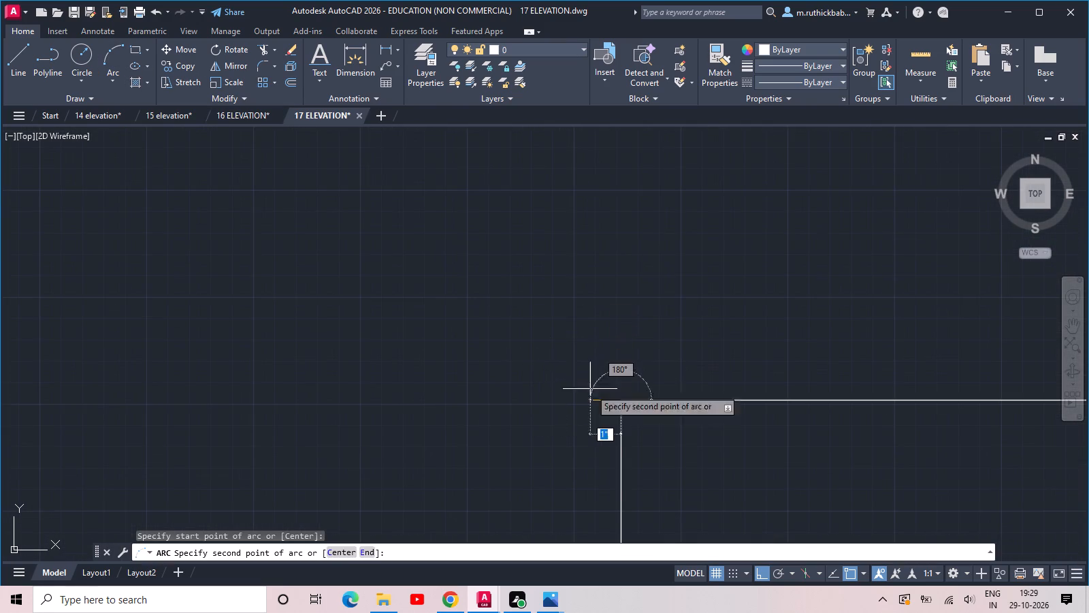
left_click(760, 576)
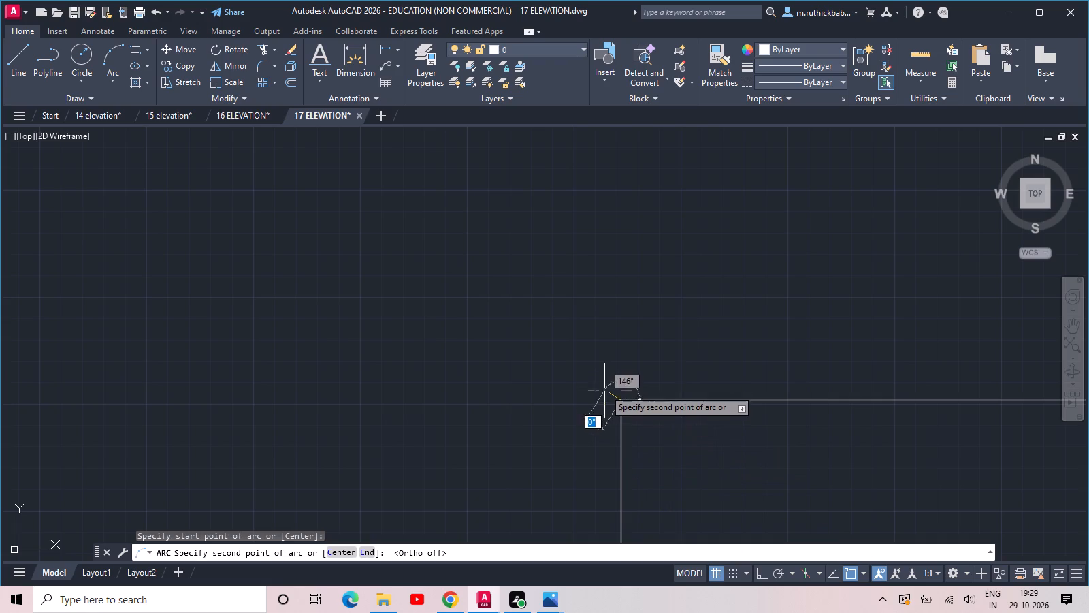
left_click(602, 391)
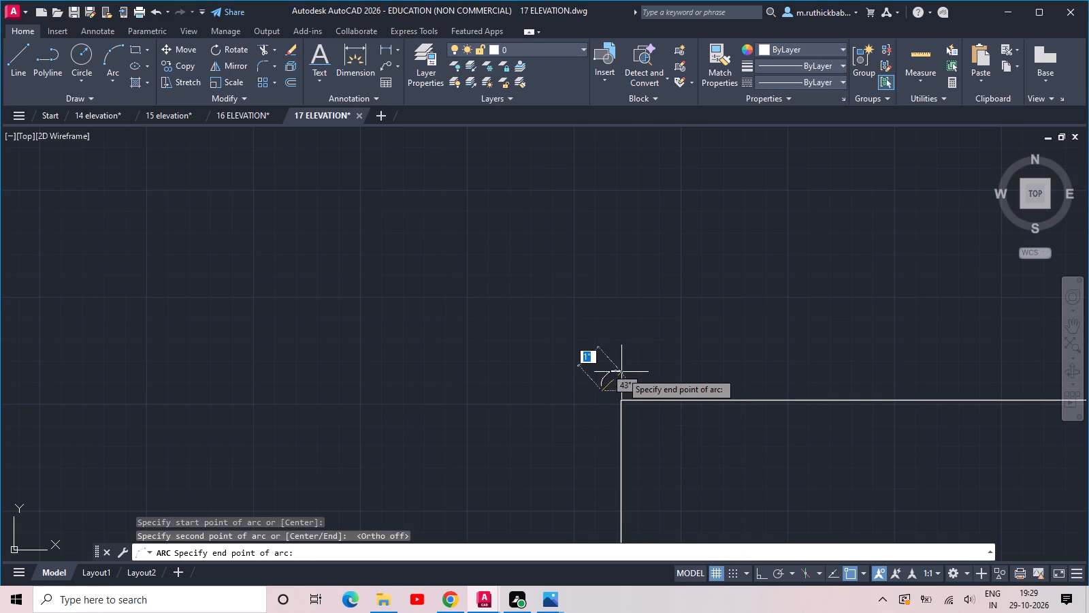
left_click(618, 368)
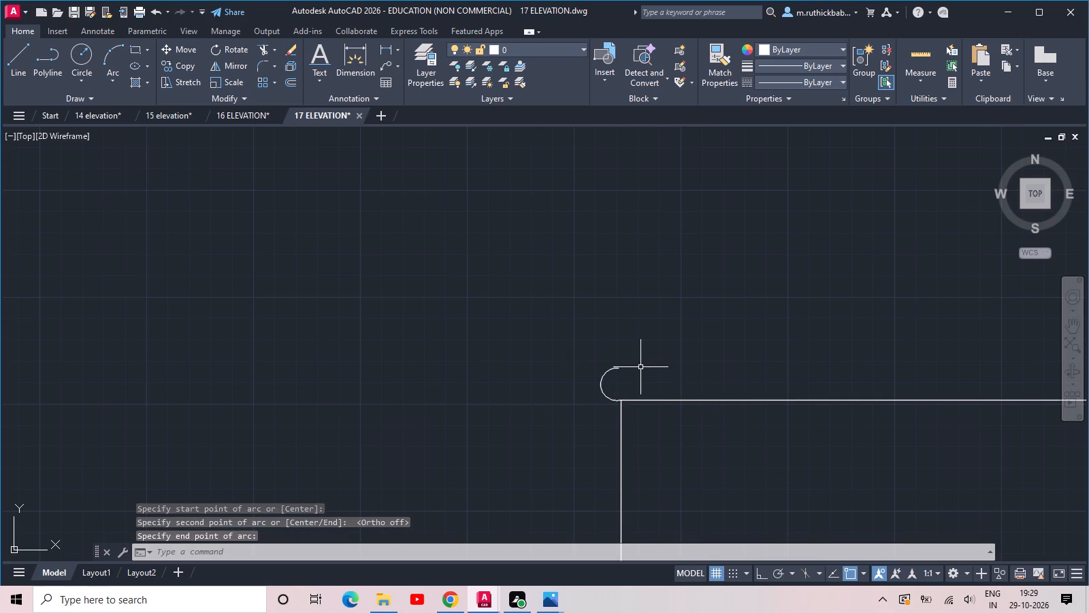
Stretch the small arc's upper endpoint until it sits almost directly above the brick column's left edge.
scroll(640, 370, "up", 2)
middle_click_drag(626, 375, 575, 349)
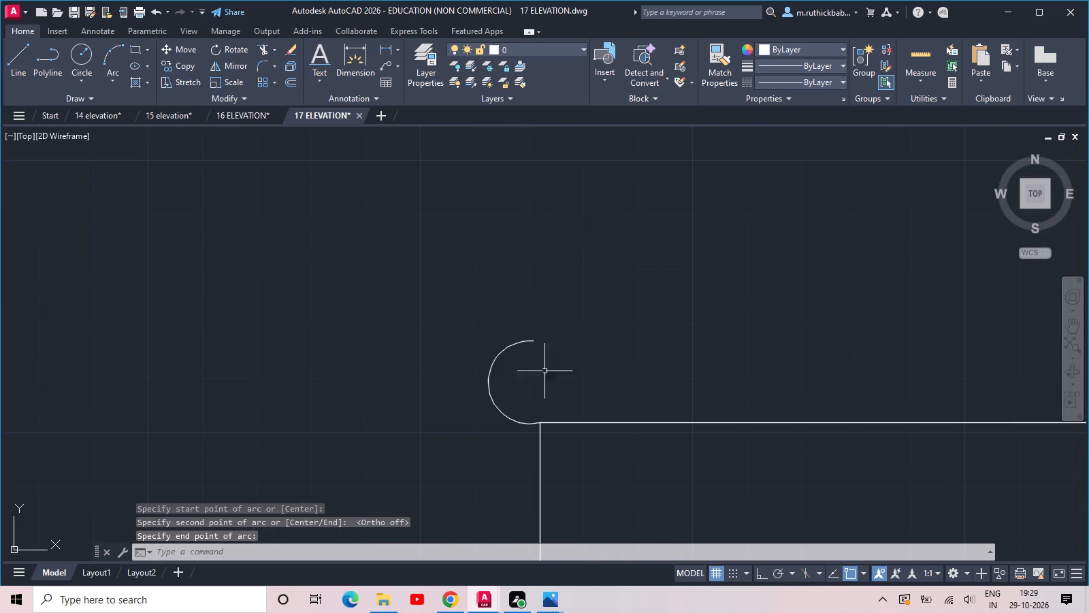
left_click_drag(539, 373, 527, 377)
left_click(462, 427)
scroll(530, 444, "up", 3)
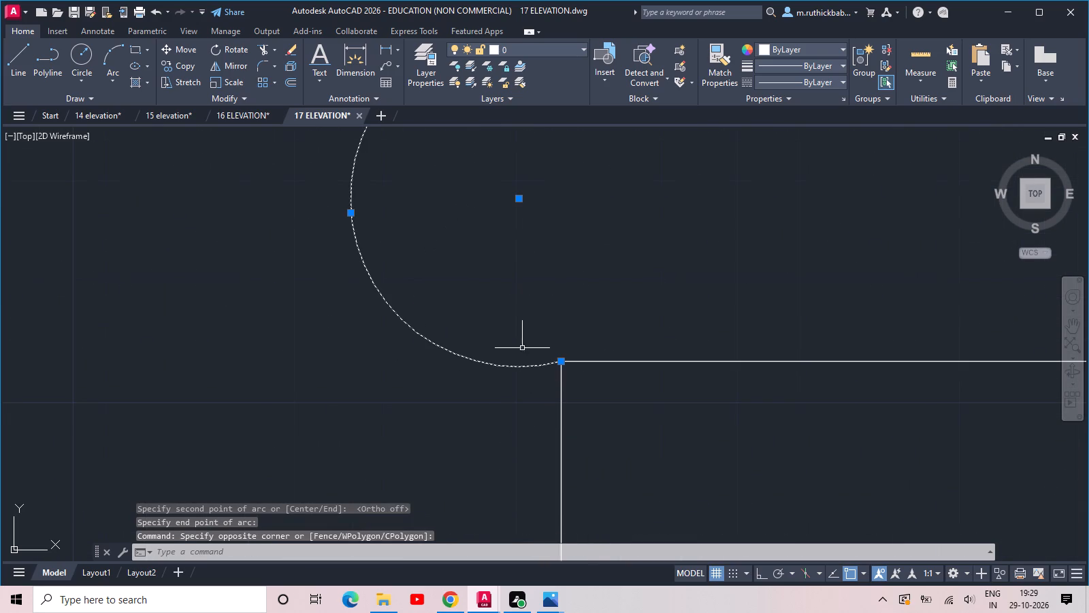
scroll(506, 215, "down", 2)
middle_click_drag(510, 239, 518, 366)
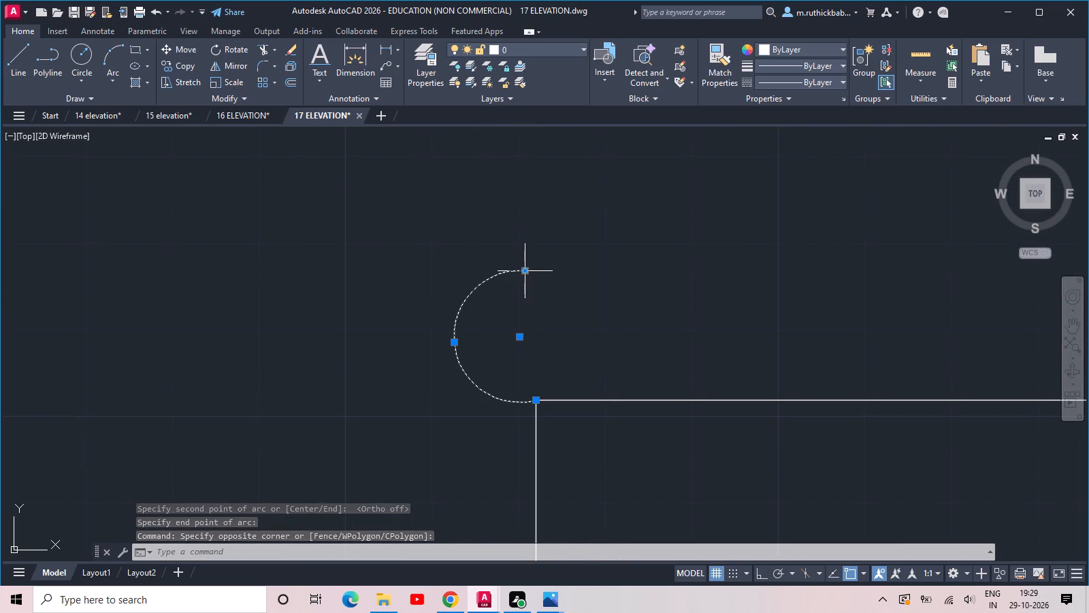
left_click(521, 269)
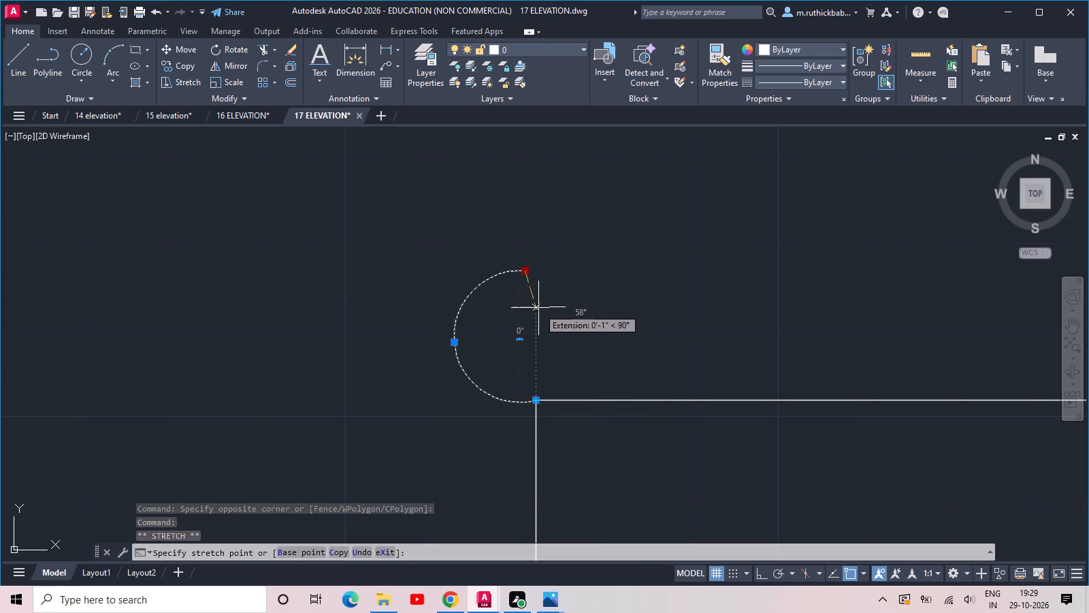
left_click(534, 271)
Mirror the small arc about the brick column's vertical centreline with Ortho on, keeping the original arc.
scroll(542, 307, "down", 1)
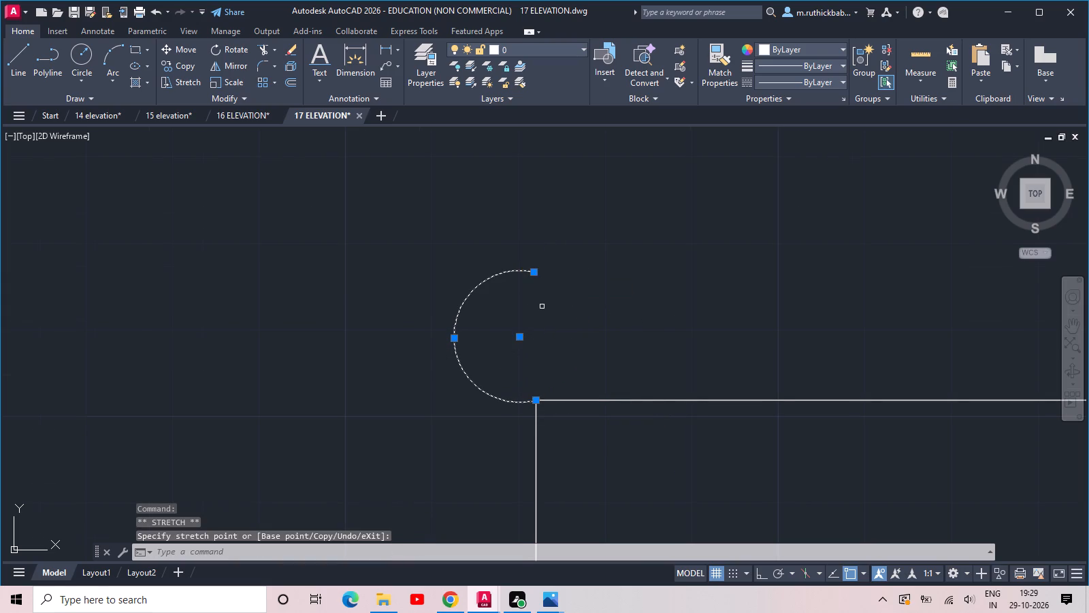
key("m")
key("i")
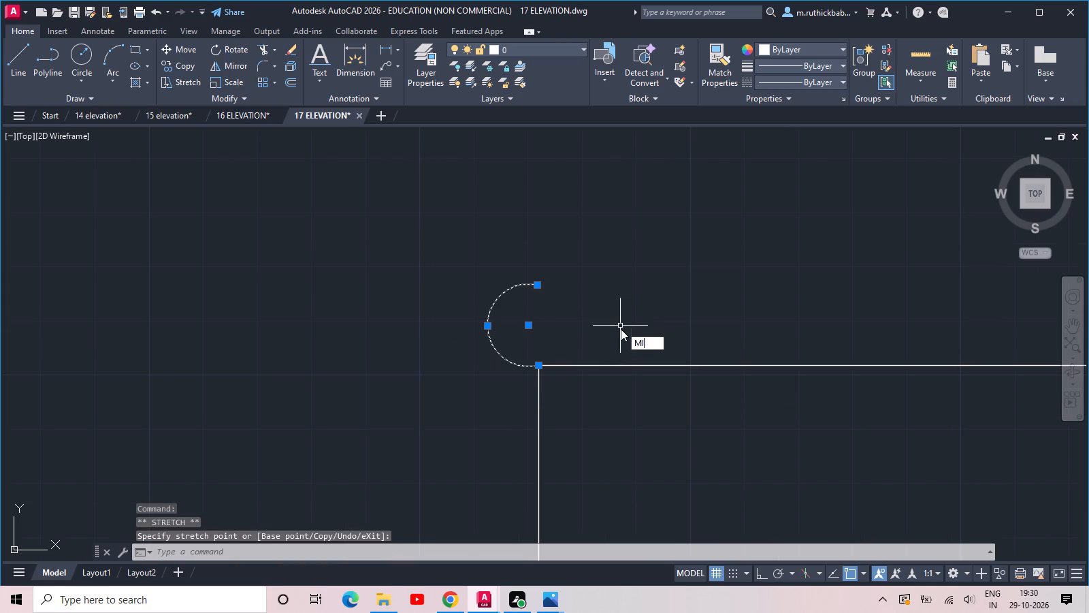
key("space")
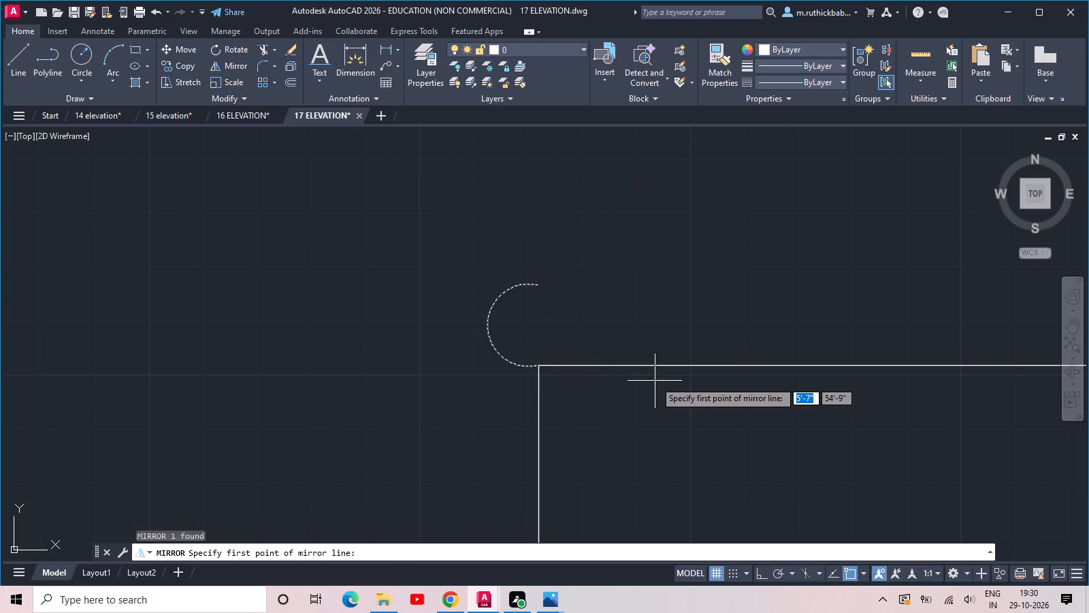
middle_click_drag(694, 381, 501, 388)
scroll(498, 384, "down", 1)
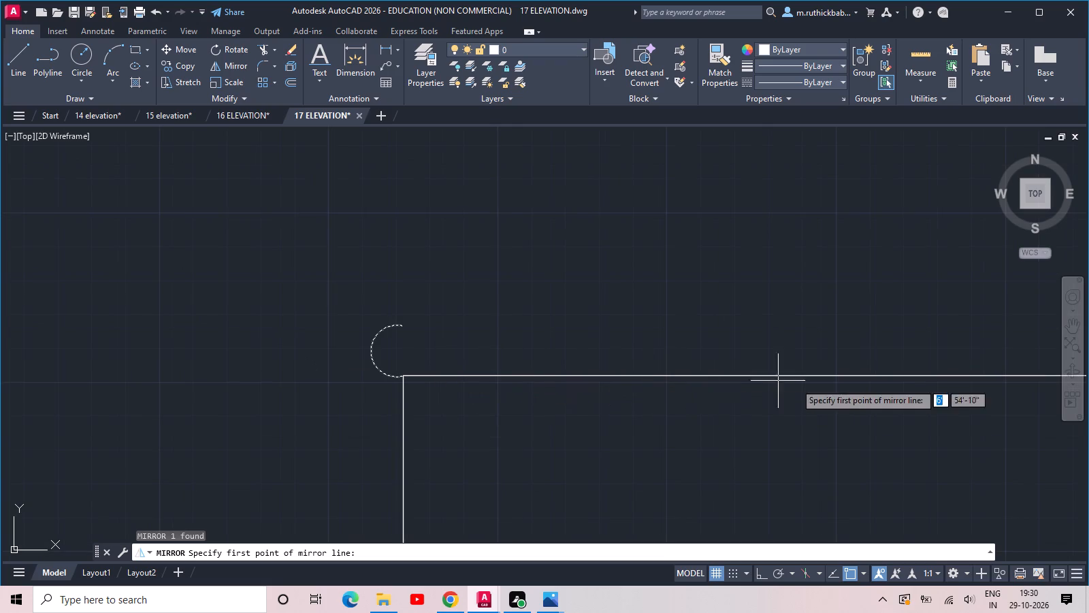
scroll(643, 392, "down", 2)
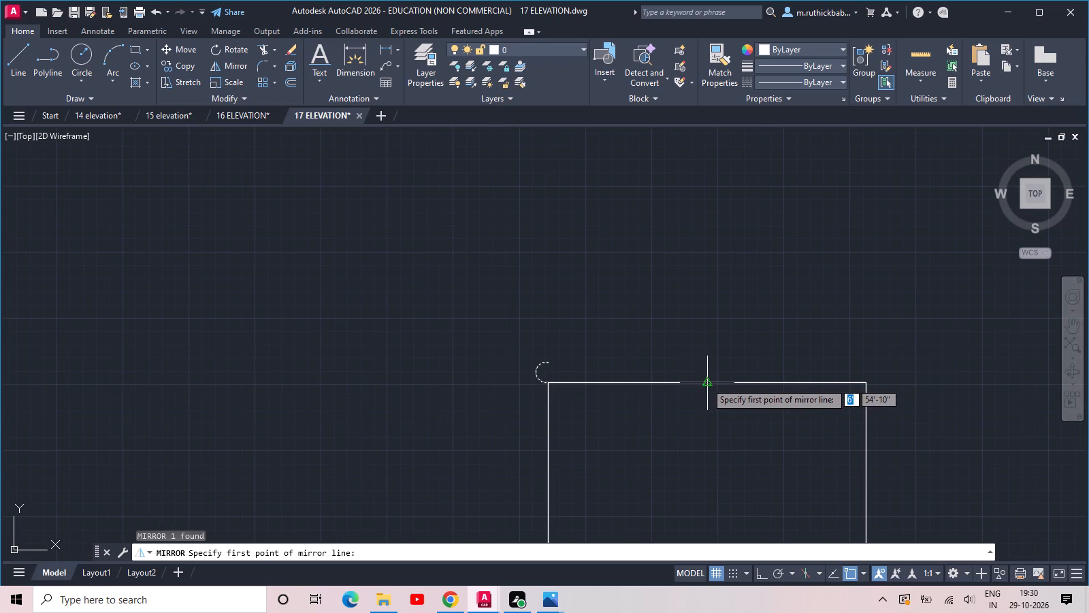
left_click(706, 382)
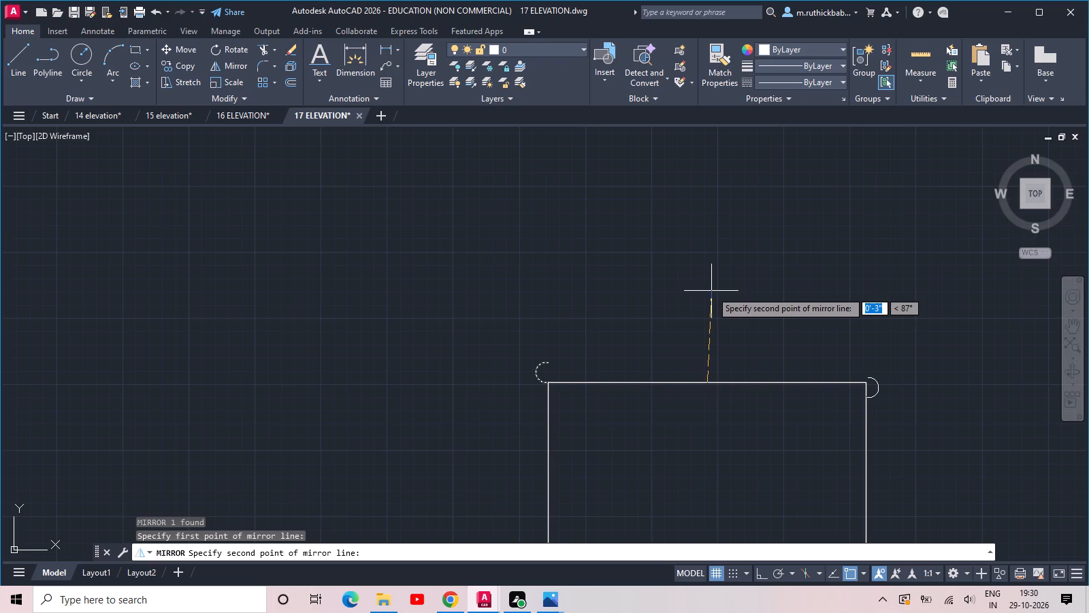
left_click(766, 573)
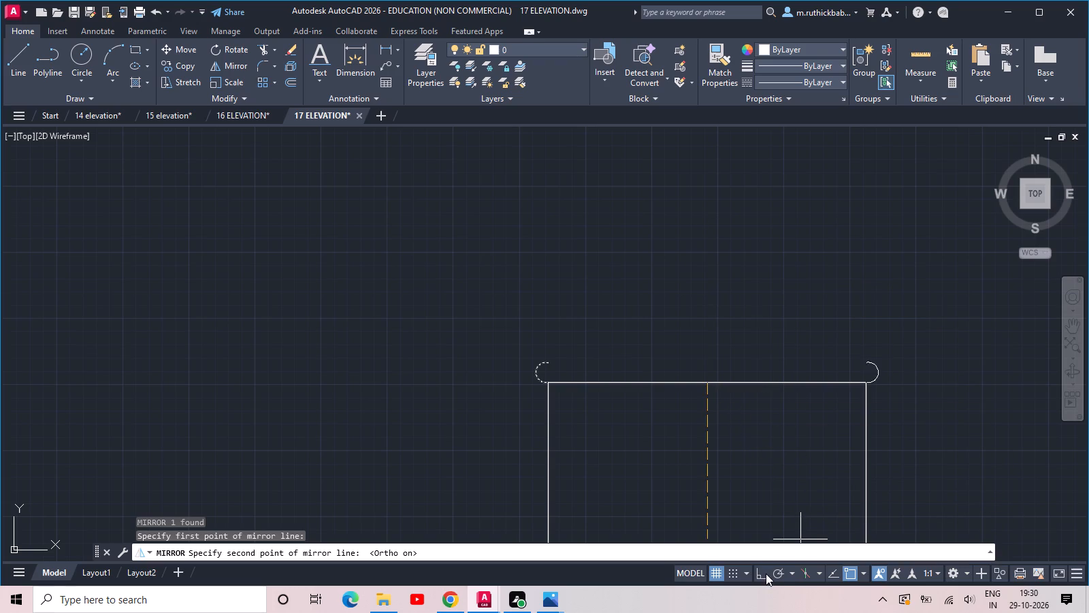
left_click(701, 247)
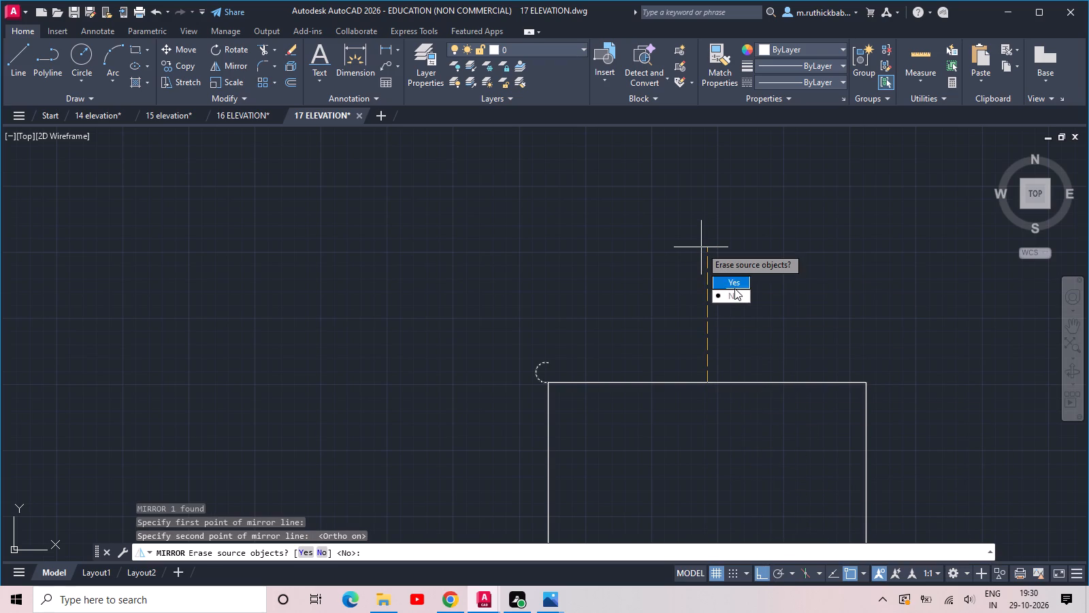
left_click_drag(732, 299, 701, 247)
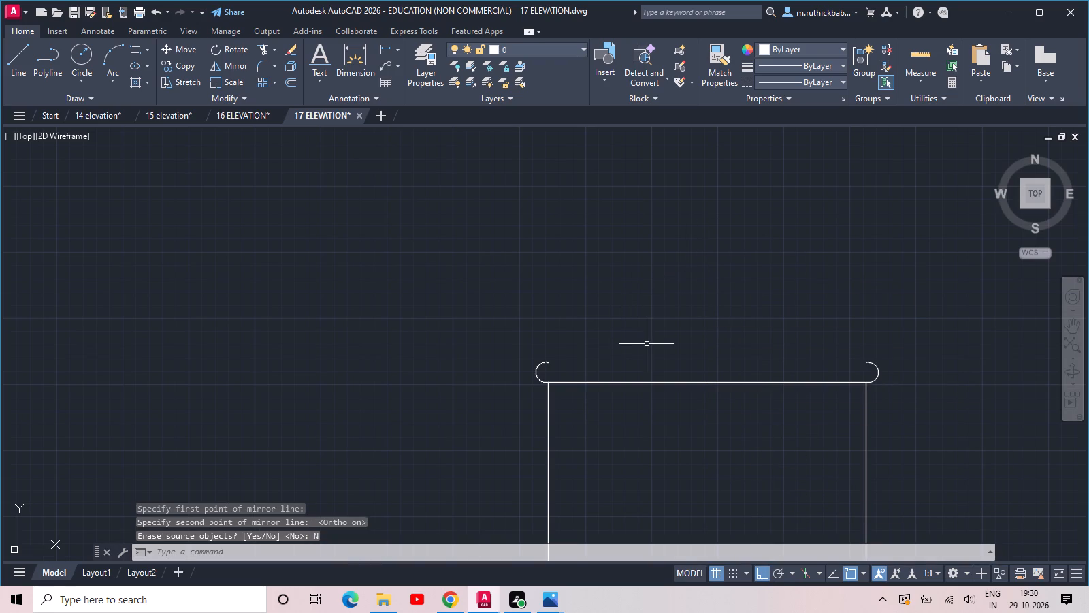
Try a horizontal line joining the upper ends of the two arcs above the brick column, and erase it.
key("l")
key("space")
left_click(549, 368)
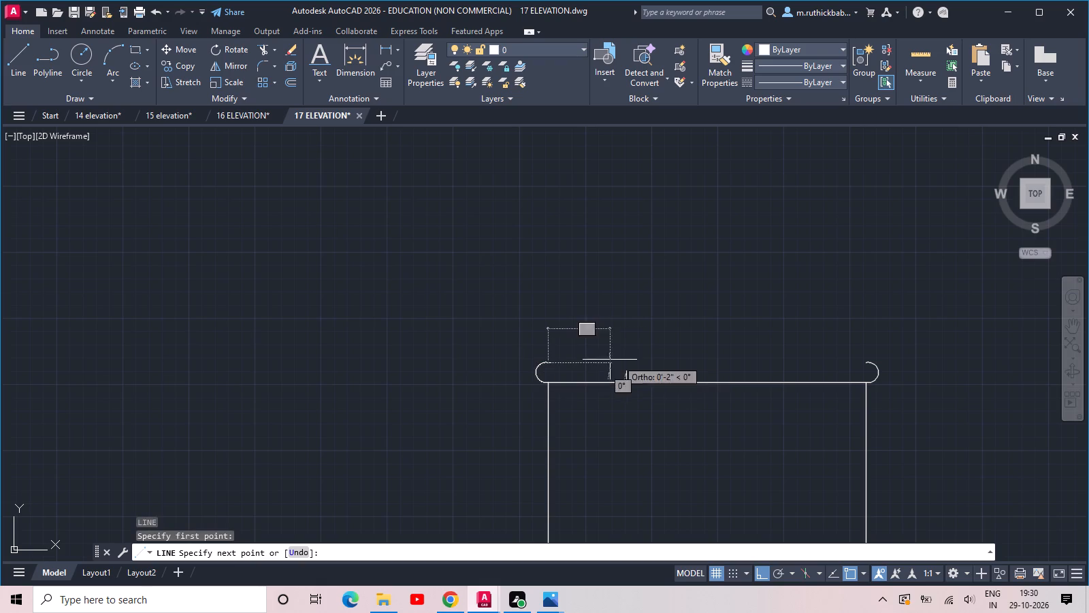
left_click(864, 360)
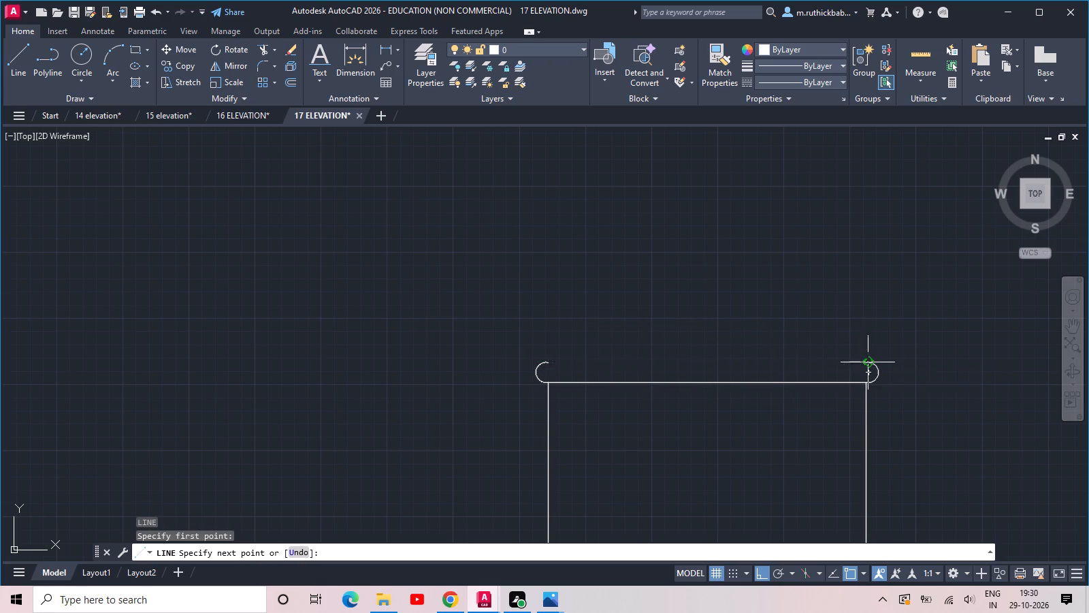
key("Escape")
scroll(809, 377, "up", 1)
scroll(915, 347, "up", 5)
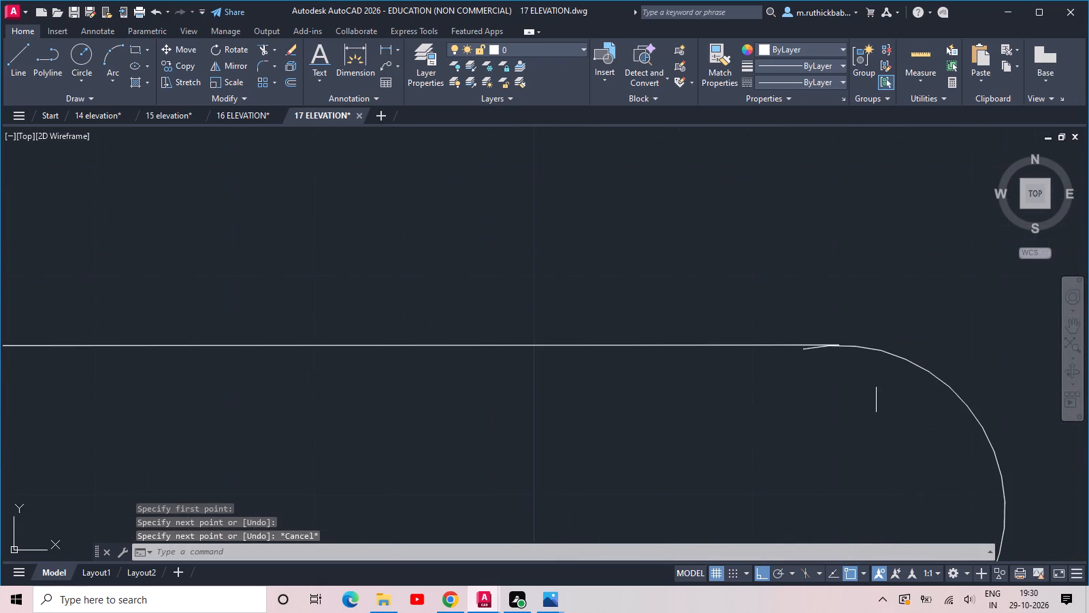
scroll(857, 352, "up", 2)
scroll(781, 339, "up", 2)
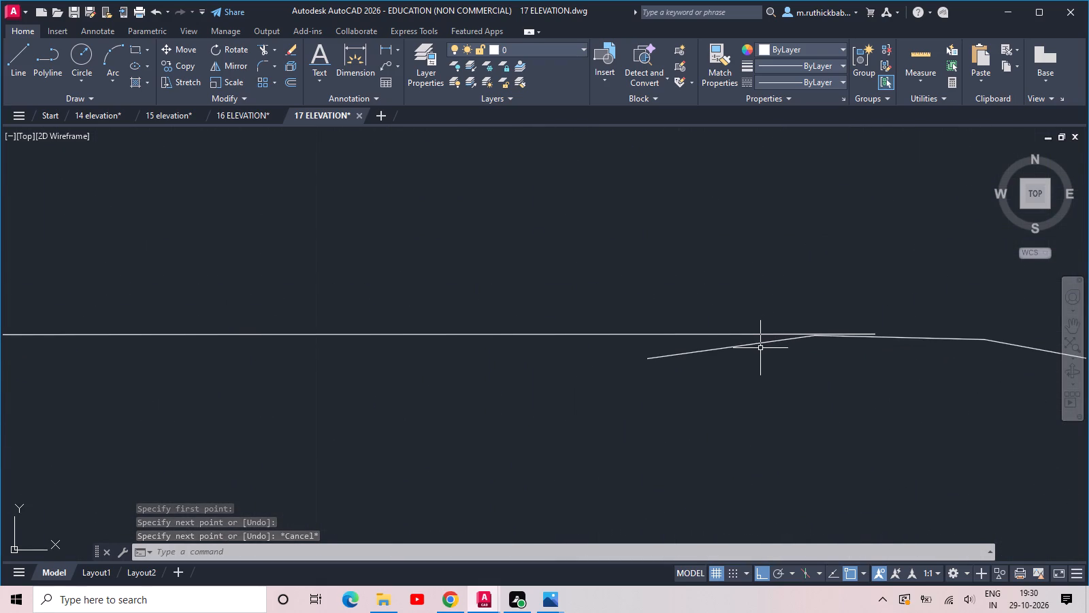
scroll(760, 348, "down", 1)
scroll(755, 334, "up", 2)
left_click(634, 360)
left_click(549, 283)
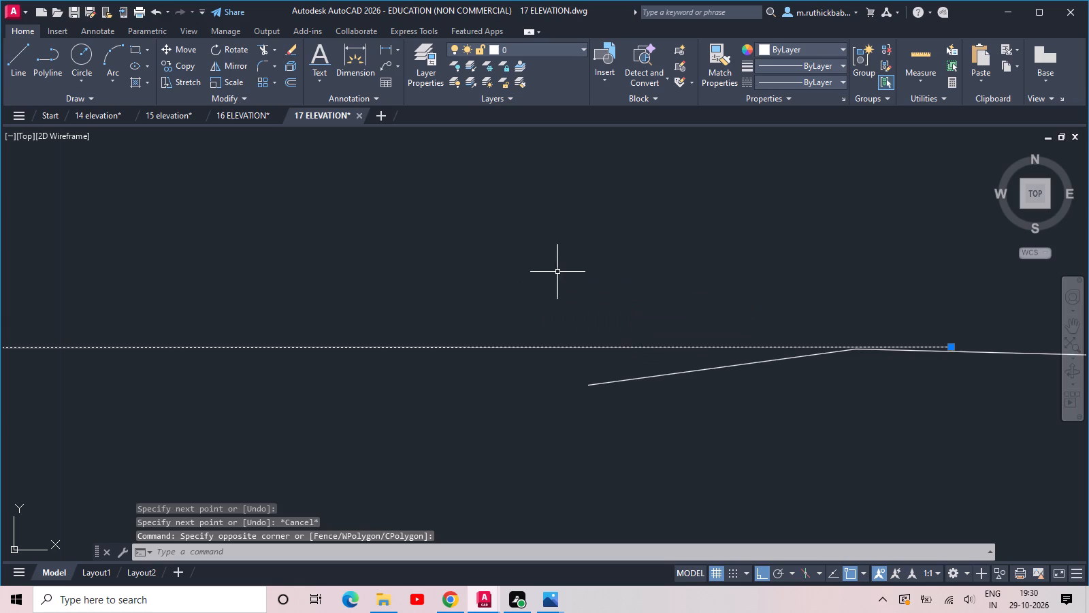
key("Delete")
Draw a line tangent to the tops of both arcs, from the right arc to the left one, closing the column cap.
scroll(562, 270, "down", 1)
scroll(666, 313, "down", 1)
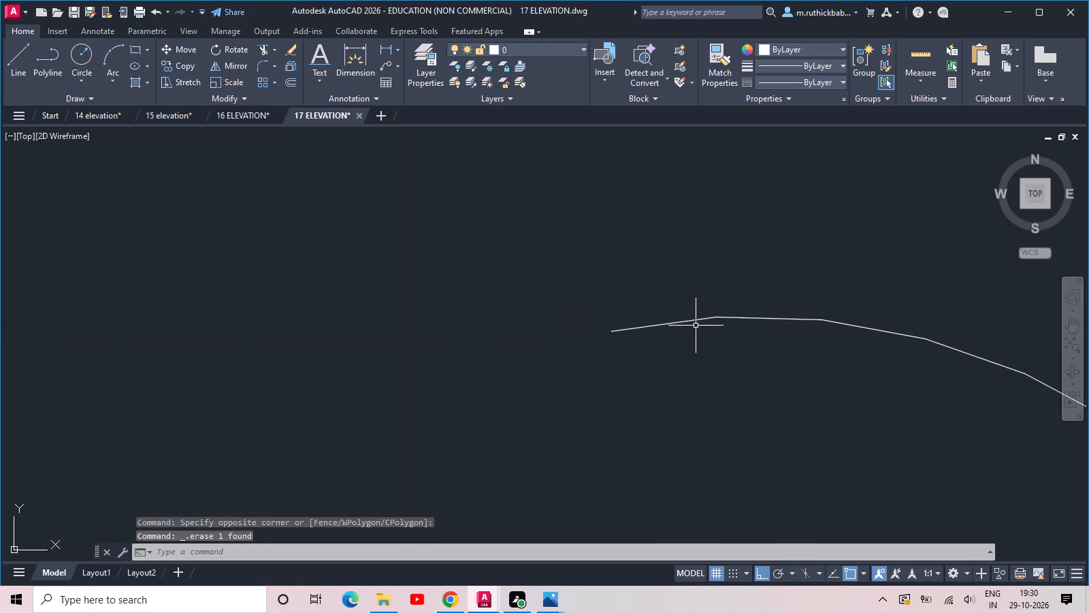
key("l")
key("space")
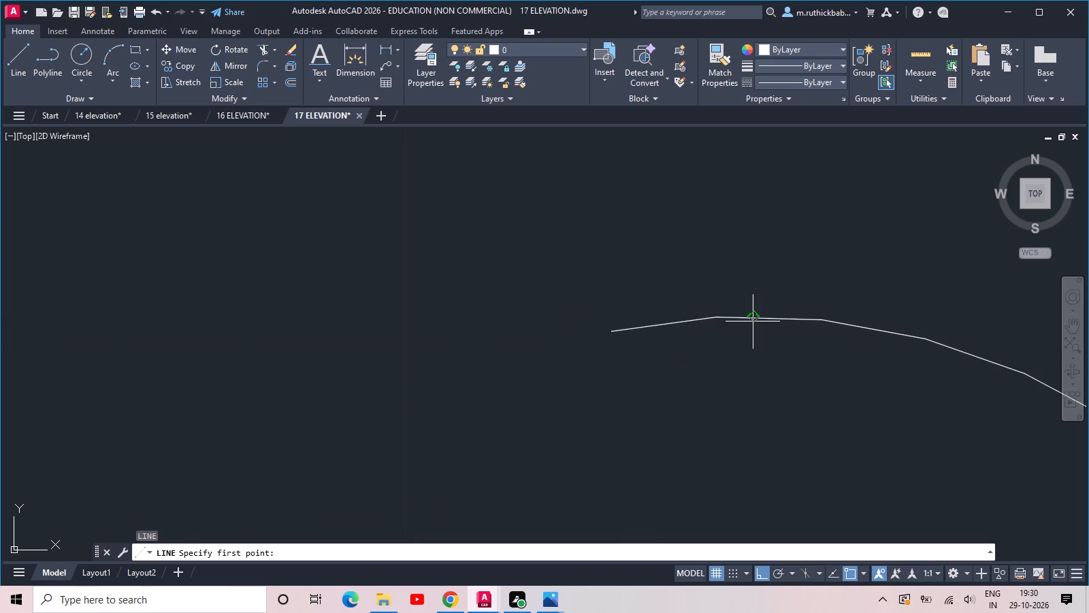
type("TAN")
key("space")
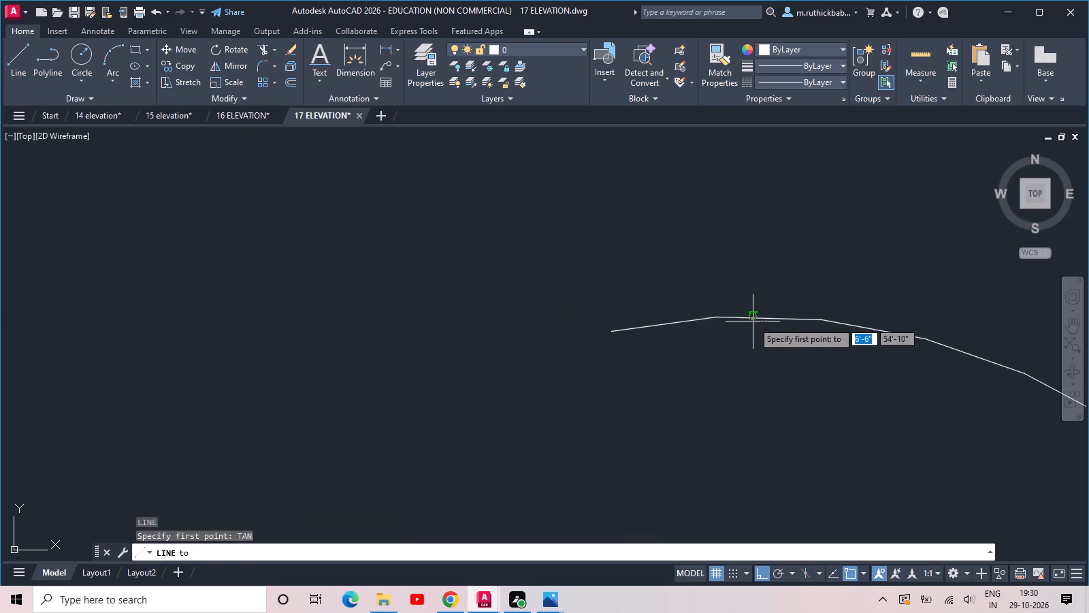
middle_click_drag(31, 347, 189, 328)
scroll(323, 311, "down", 3)
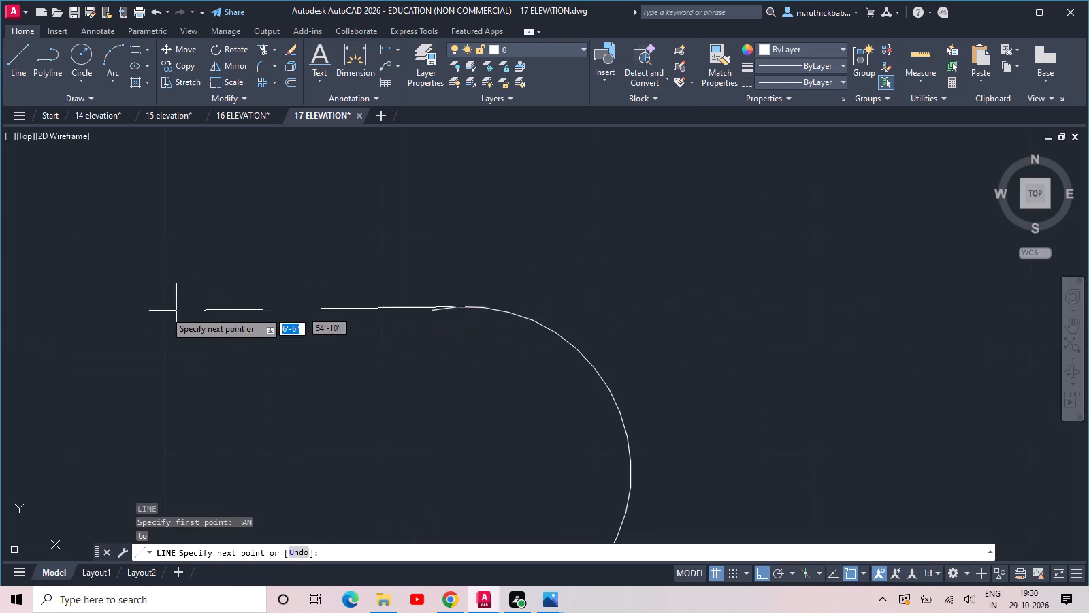
scroll(159, 311, "down", 2)
middle_click_drag(159, 311, 1088, 377)
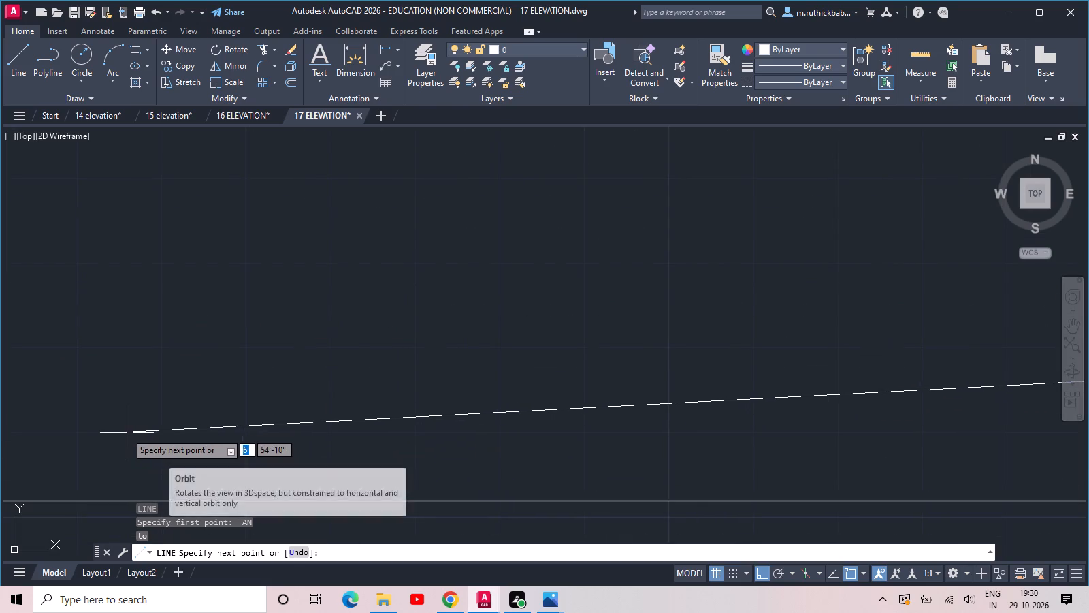
key("t")
type("AN")
key("space")
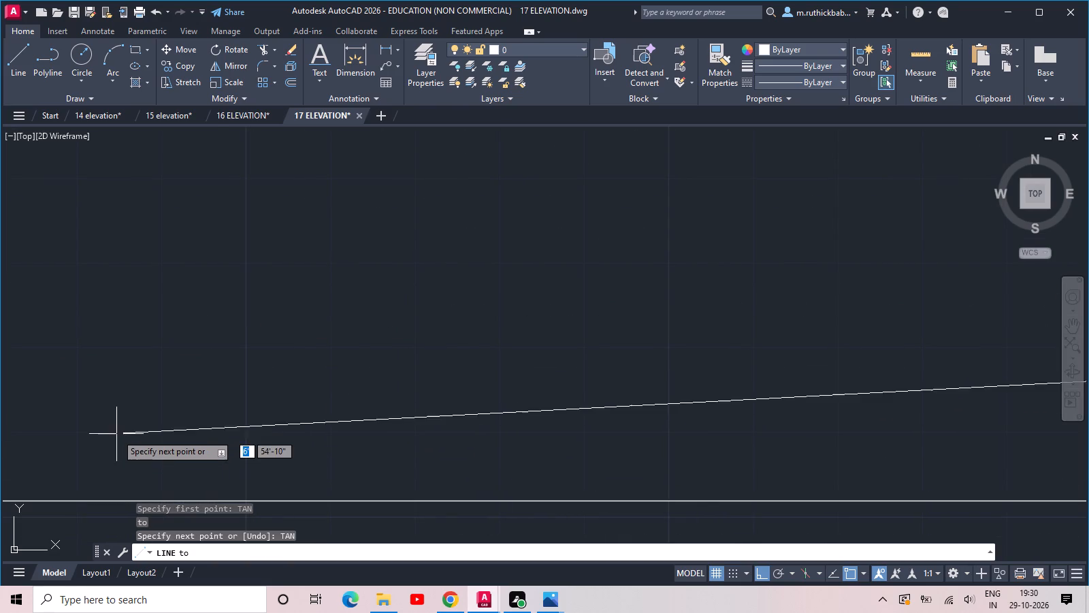
scroll(122, 427, "down", 6)
middle_click_drag(60, 398, 215, 418)
scroll(226, 426, "up", 4)
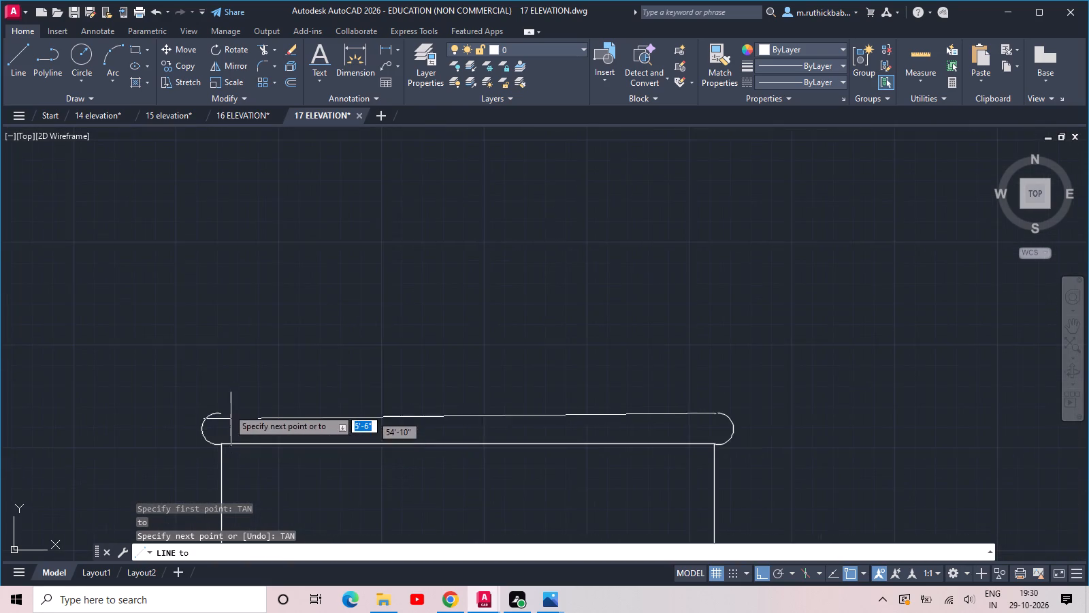
scroll(227, 406, "up", 1)
left_click(173, 436)
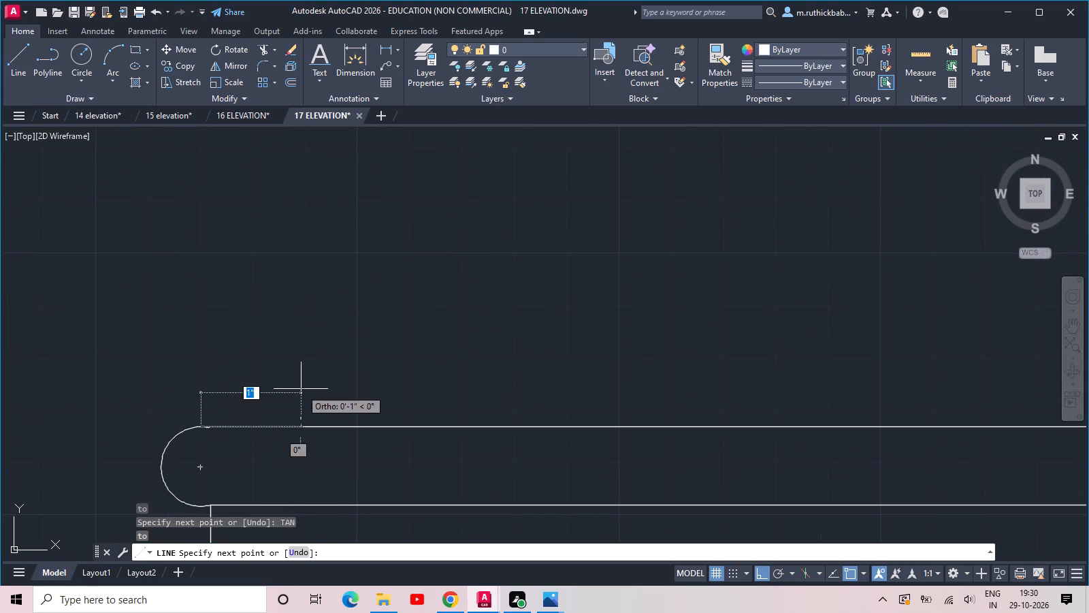
key("Escape")
Trim the short arc ends that extend past the tangent line at both ends of the column cap.
scroll(207, 435, "up", 6)
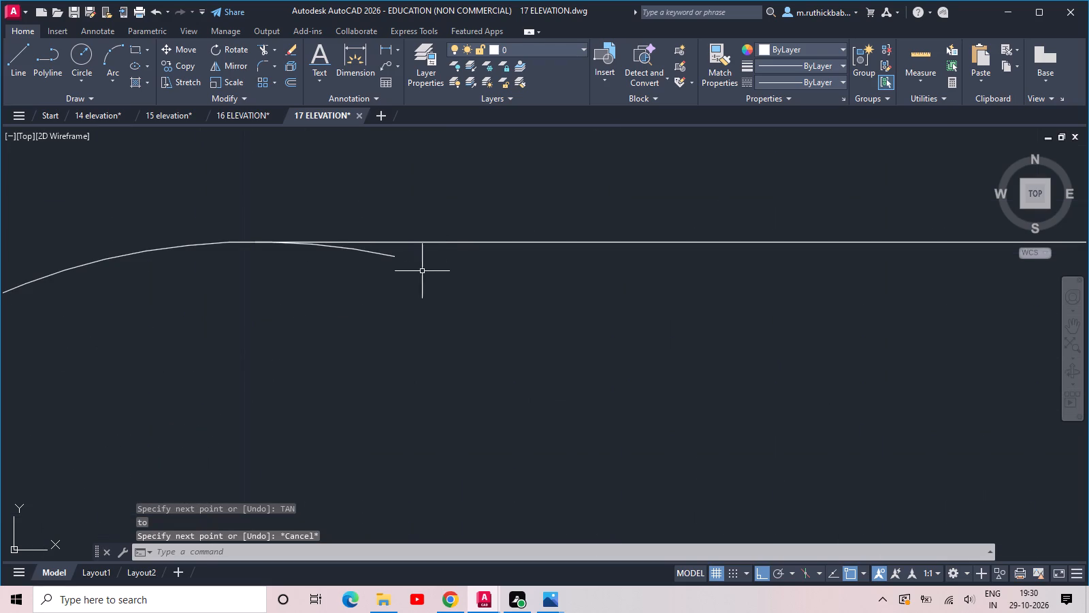
type("TR")
key("space")
key("space")
left_click(381, 255)
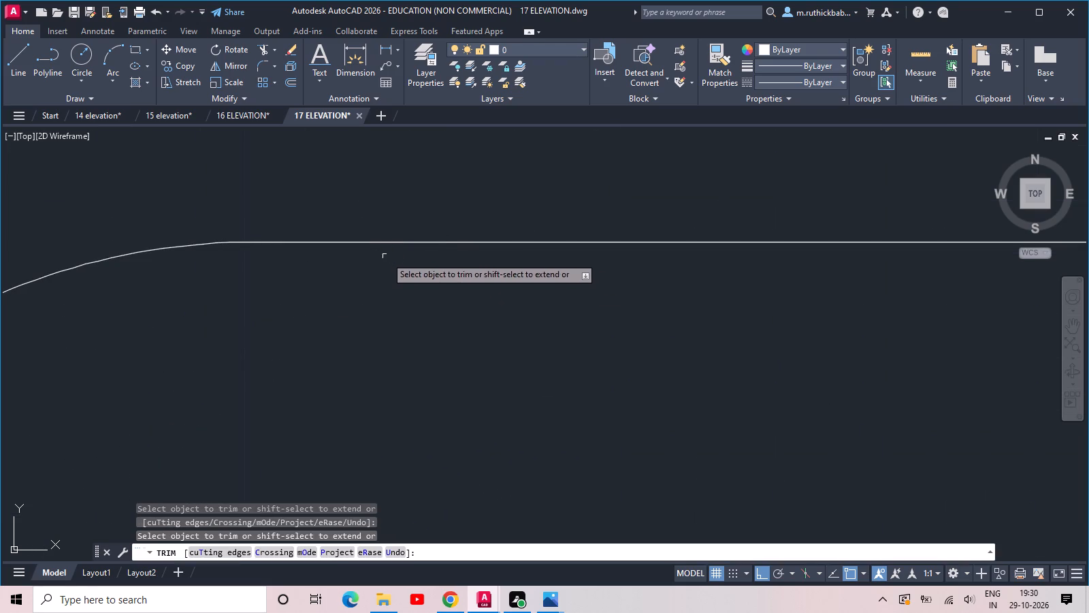
scroll(420, 274, "down", 5)
middle_click_drag(849, 353, 97, 411)
middle_click_drag(972, 442, 11, 424)
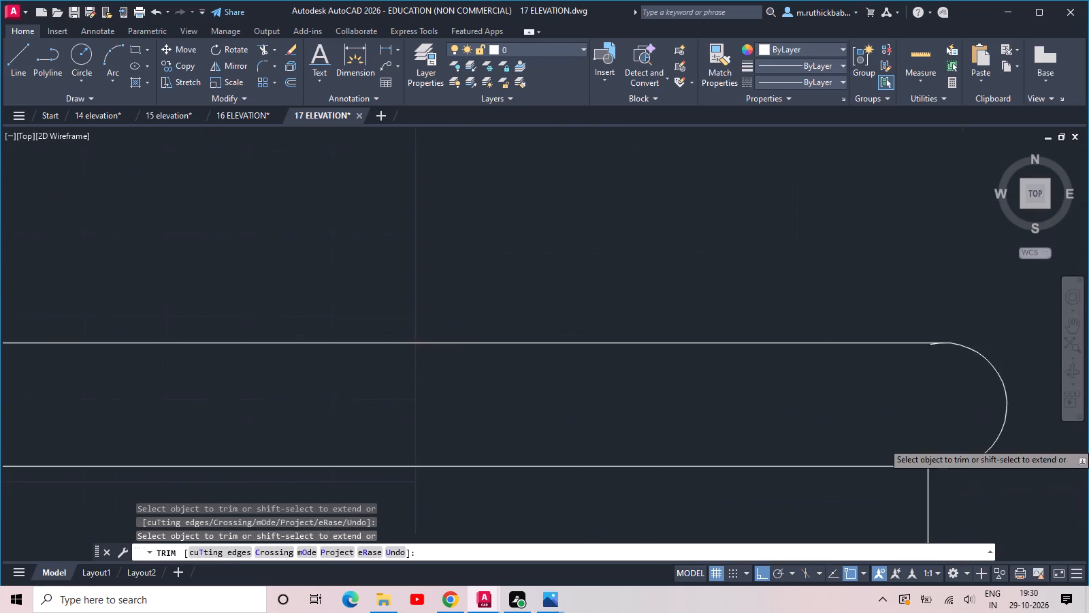
scroll(424, 373, "down", 2)
scroll(611, 376, "up", 7)
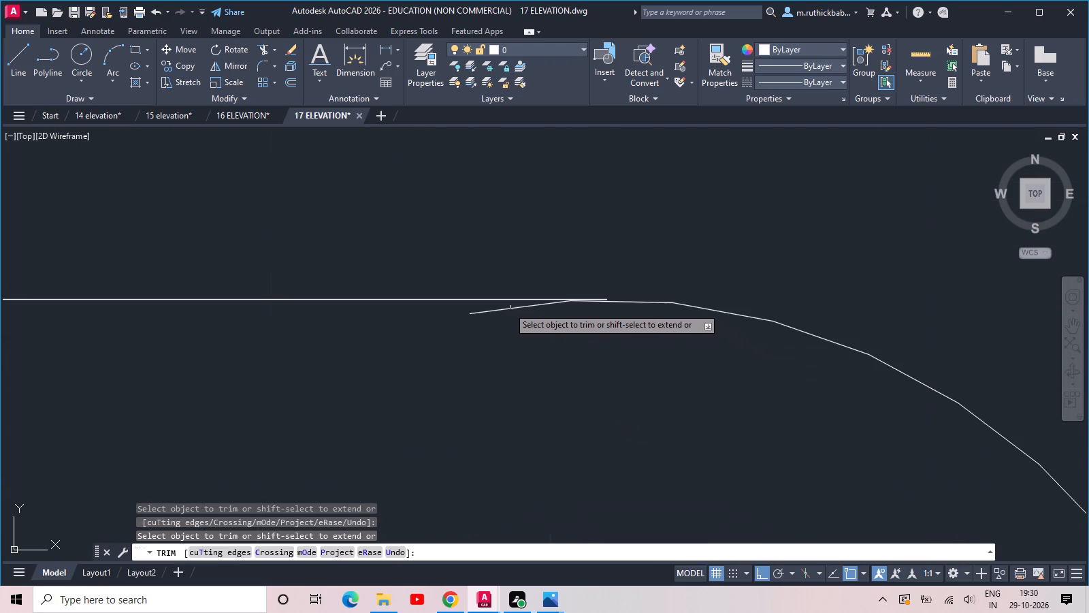
scroll(504, 306, "up", 1)
left_click(504, 309)
scroll(557, 317, "down", 4)
key("Escape")
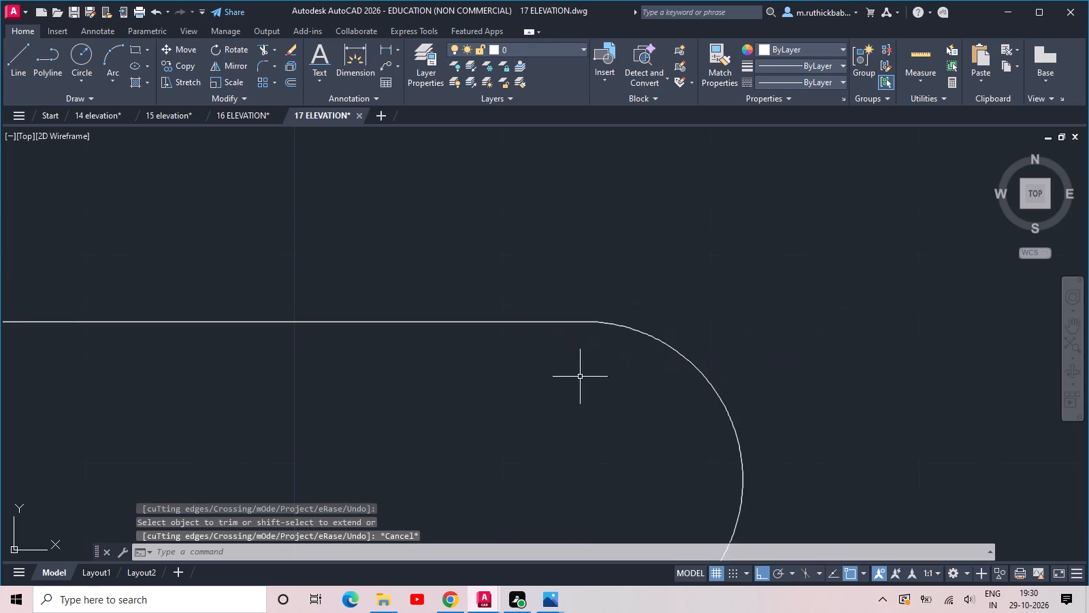
Save the 17 ELEVATION drawing.
scroll(574, 377, "down", 6)
middle_click_drag(479, 435, 616, 331)
scroll(617, 330, "down", 5)
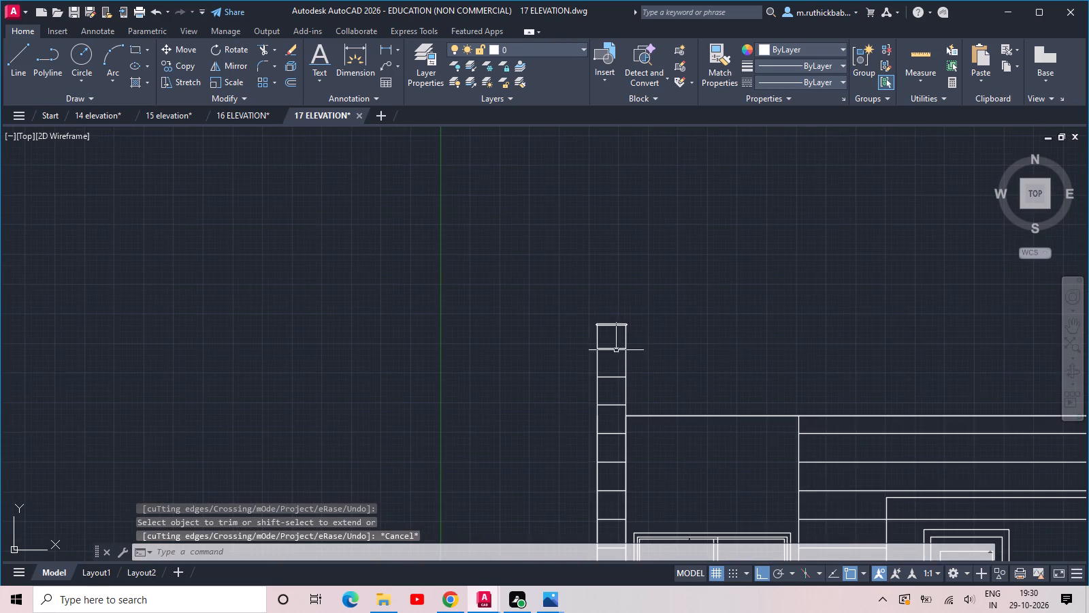
scroll(613, 360, "down", 3, "ctrl")
key("ctrl+s")
key("ctrl+s")
middle_click_drag(655, 404, 624, 289)
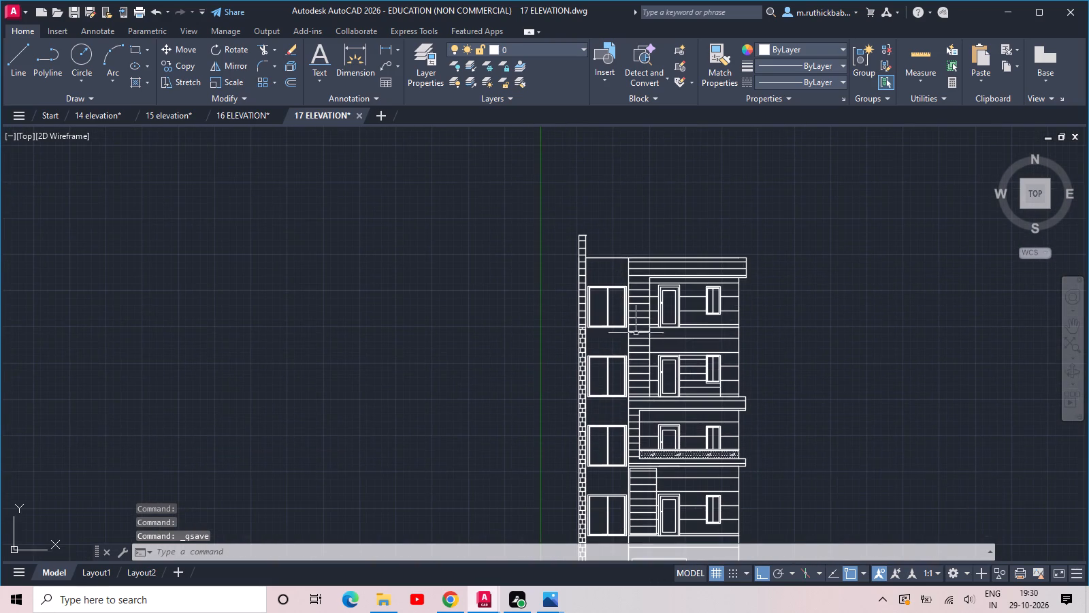
scroll(638, 353, "down", 2)
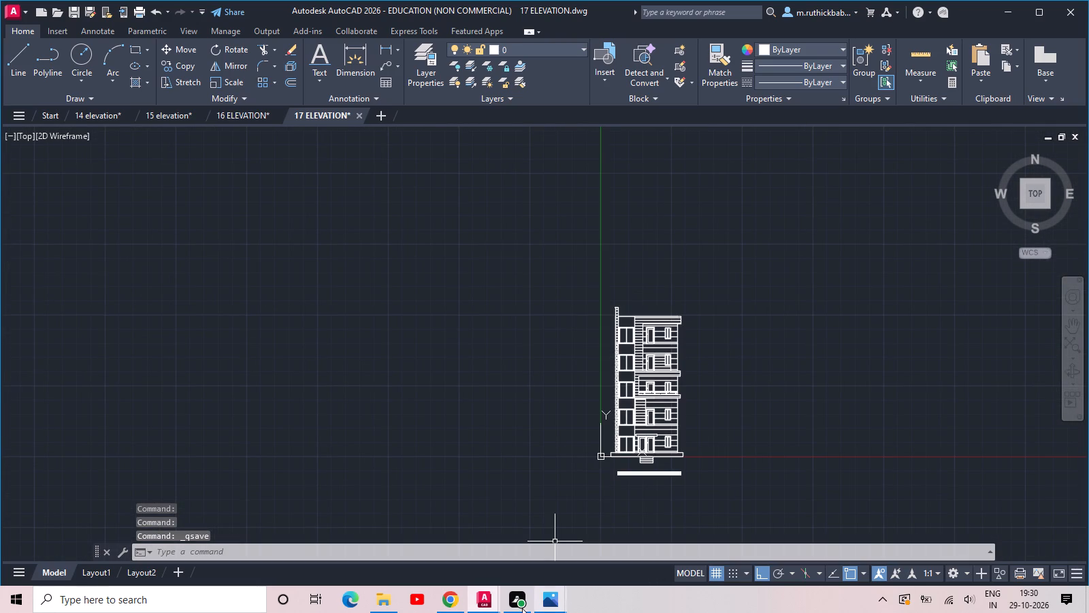
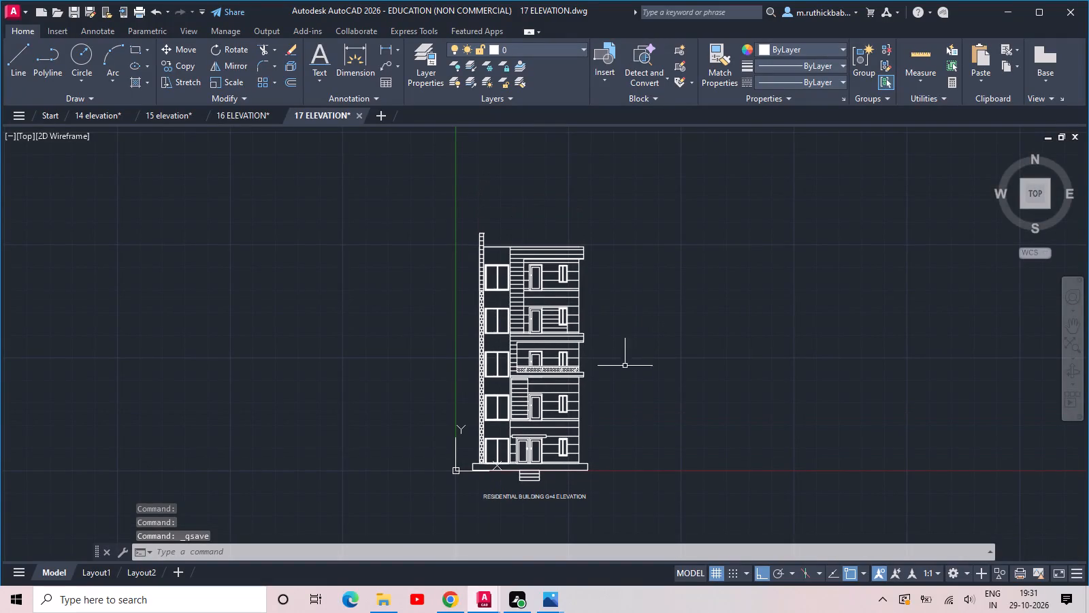
Set up a single-sheet plot with DWG To PDF.pc3, using a window around the whole elevation and its title, centred on the paper.
key("ctrl+p")
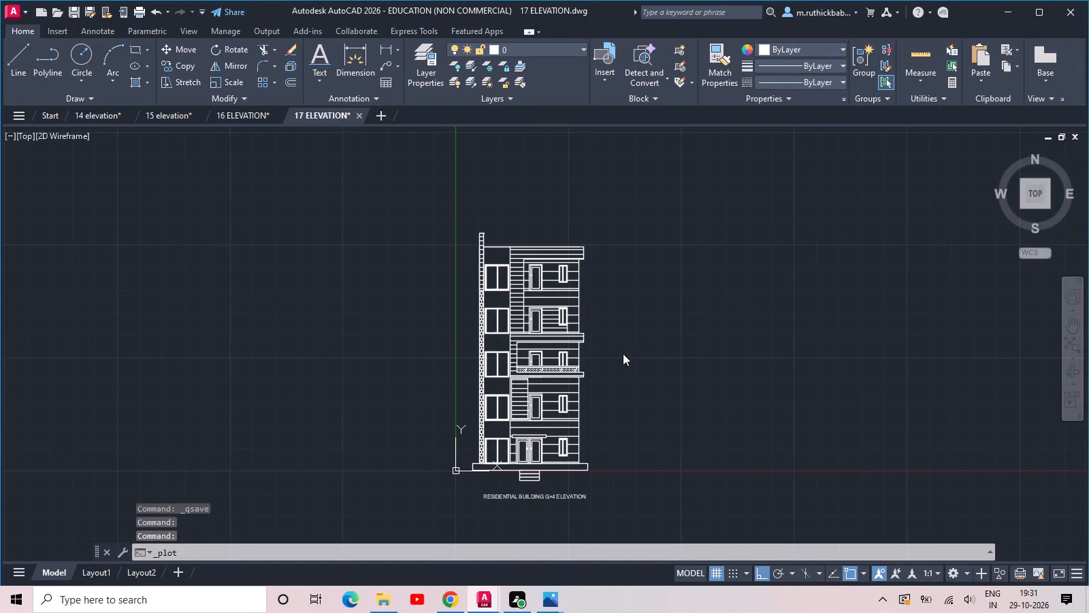
left_click(541, 338)
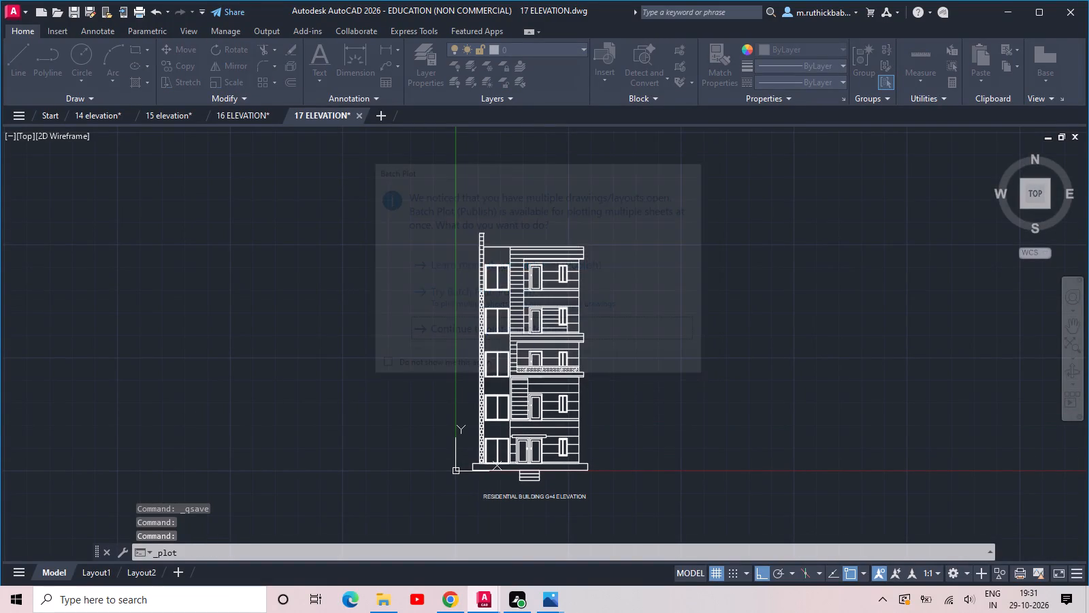
left_click(434, 189)
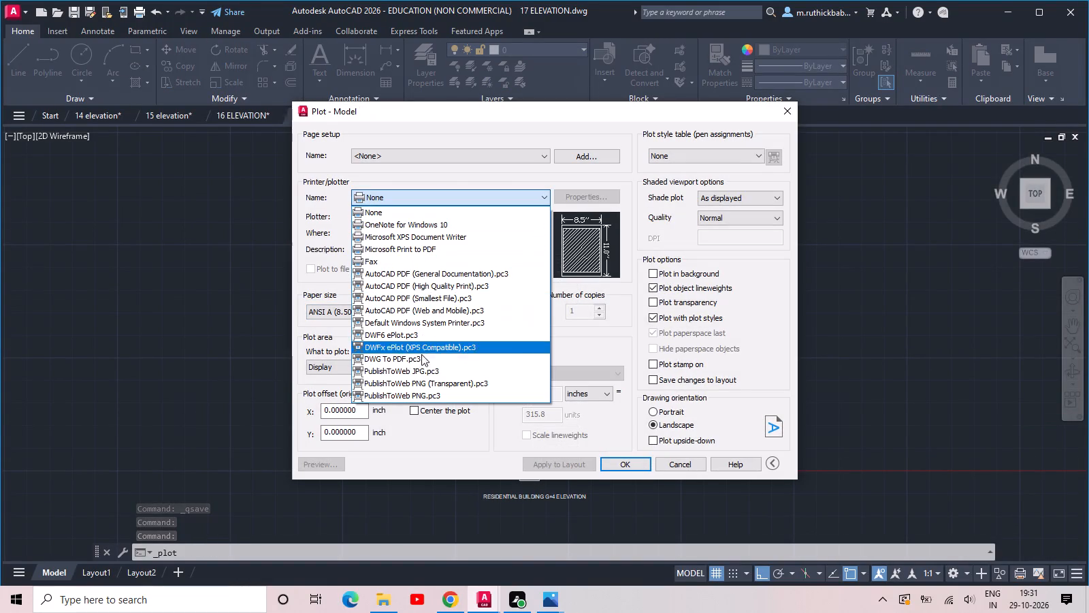
left_click(415, 358)
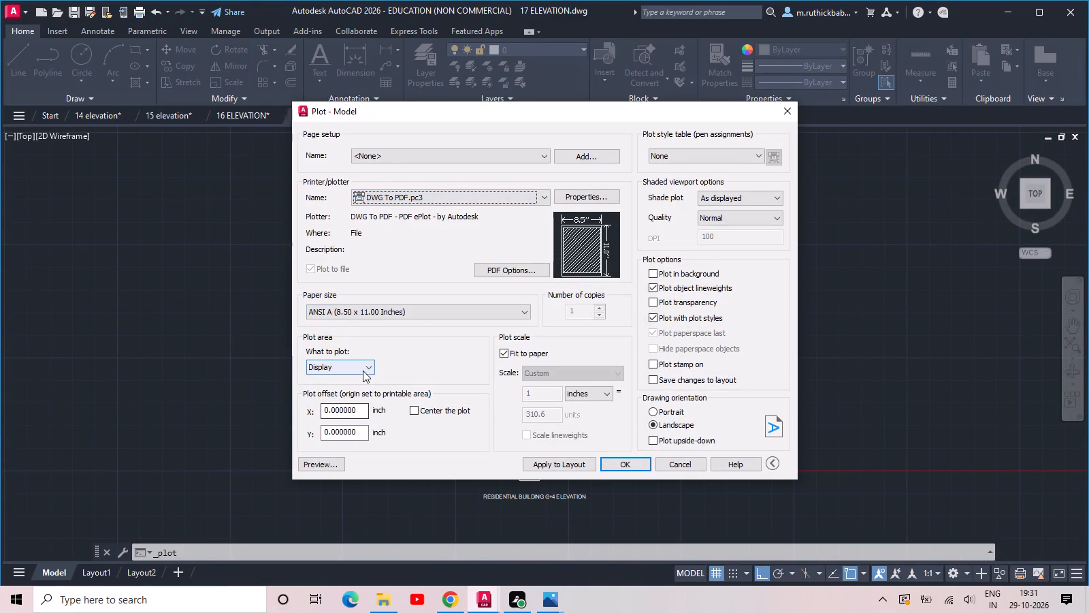
left_click(360, 366)
left_click(348, 405)
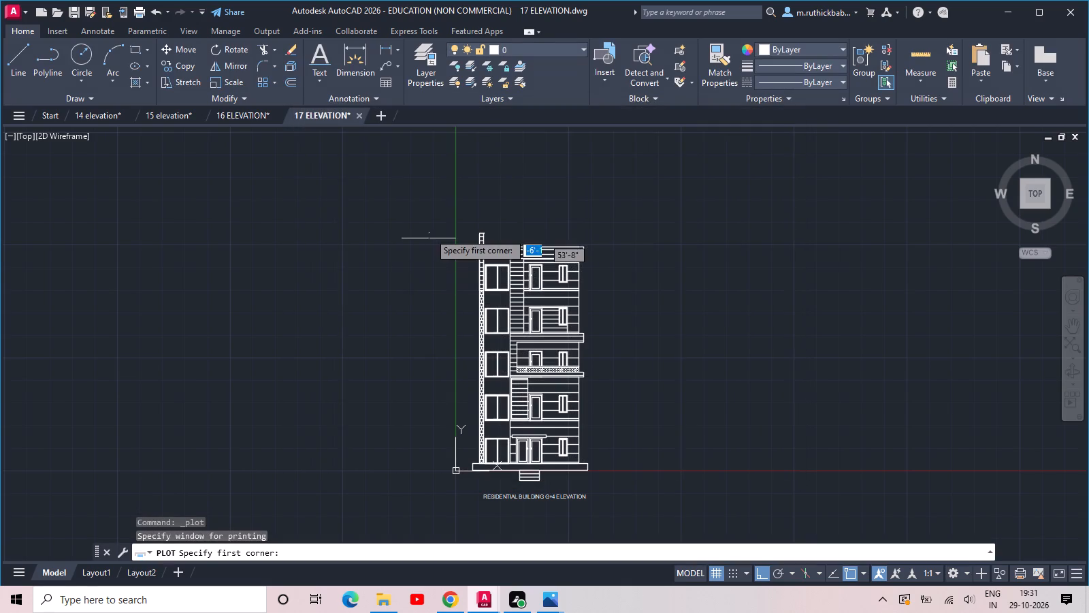
left_click(462, 226)
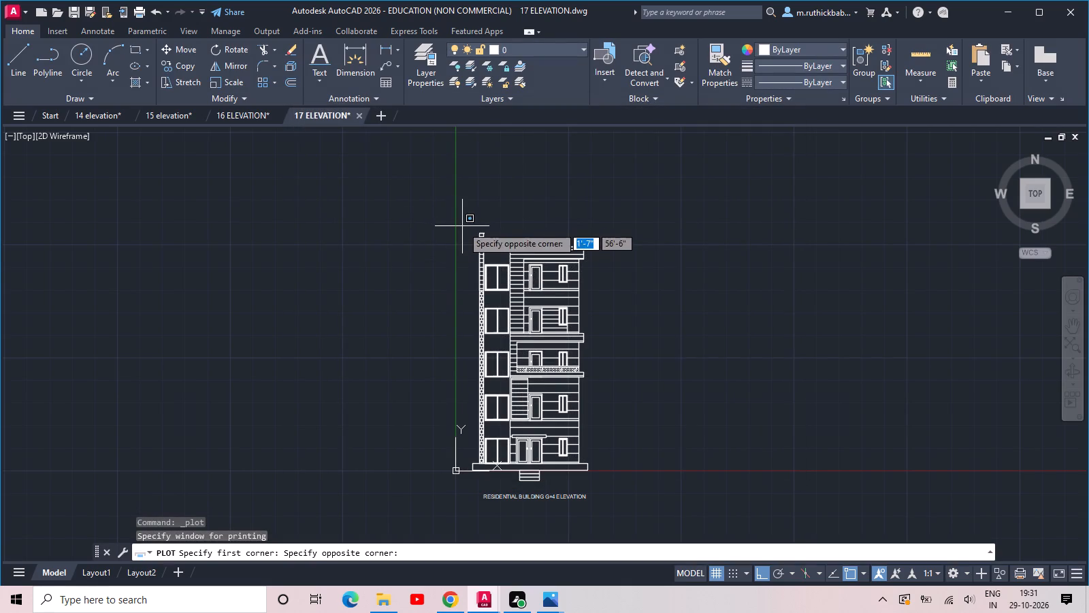
left_click(596, 509)
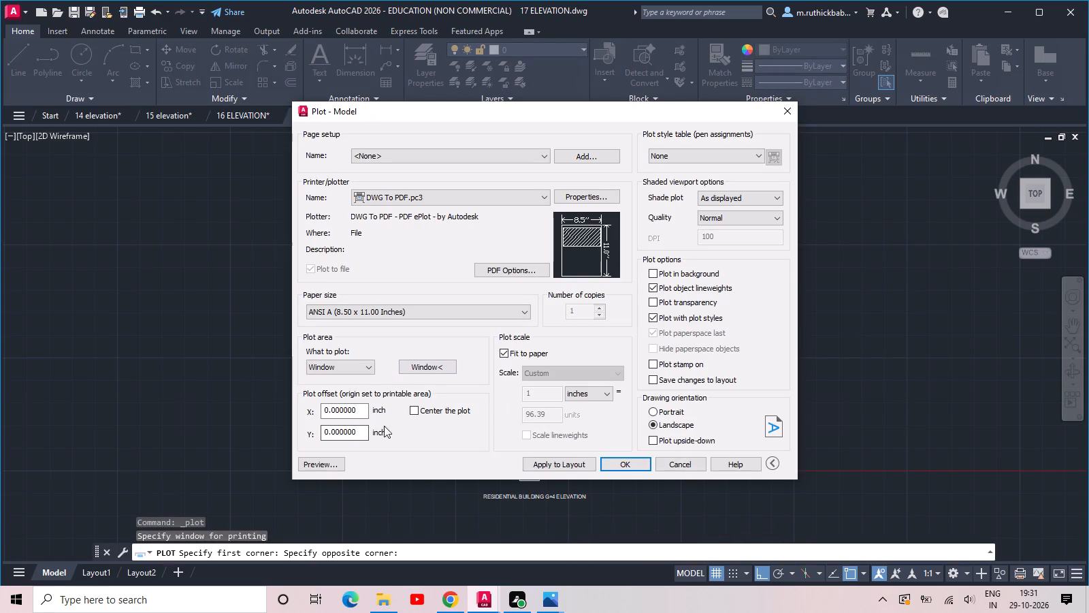
left_click(413, 407)
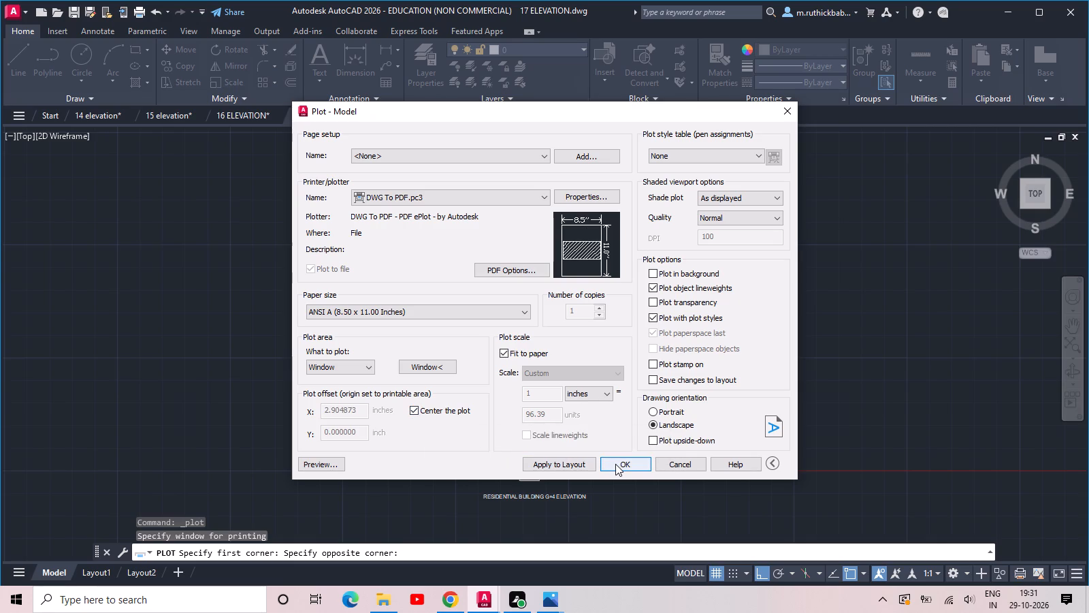
Plot the sheet to the PDF file 17 ELEVATION-Model.pdf in the Documents folder.
left_click(615, 464)
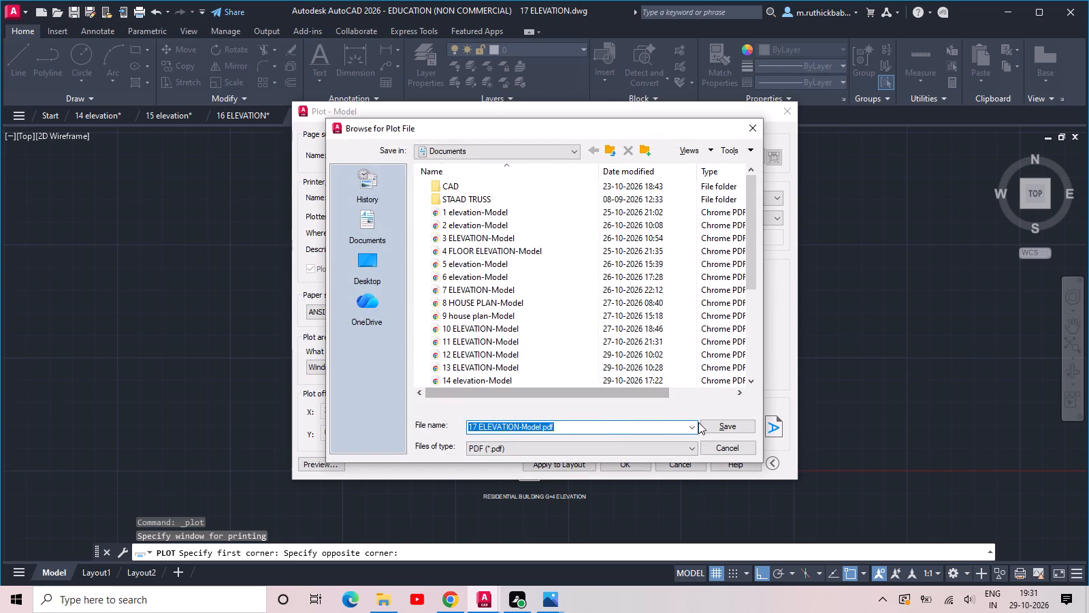
left_click(736, 425)
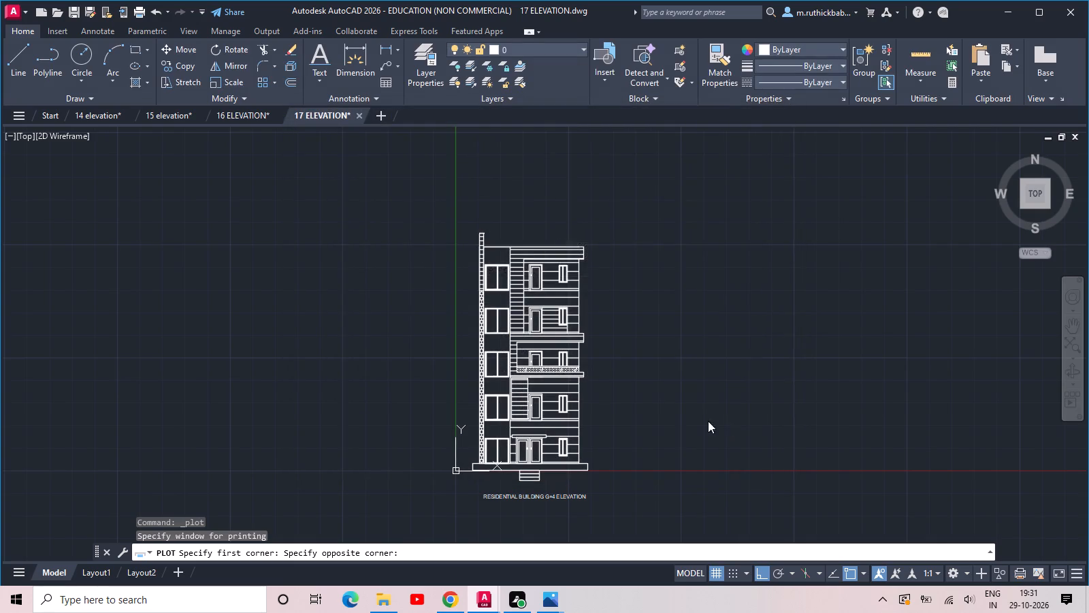